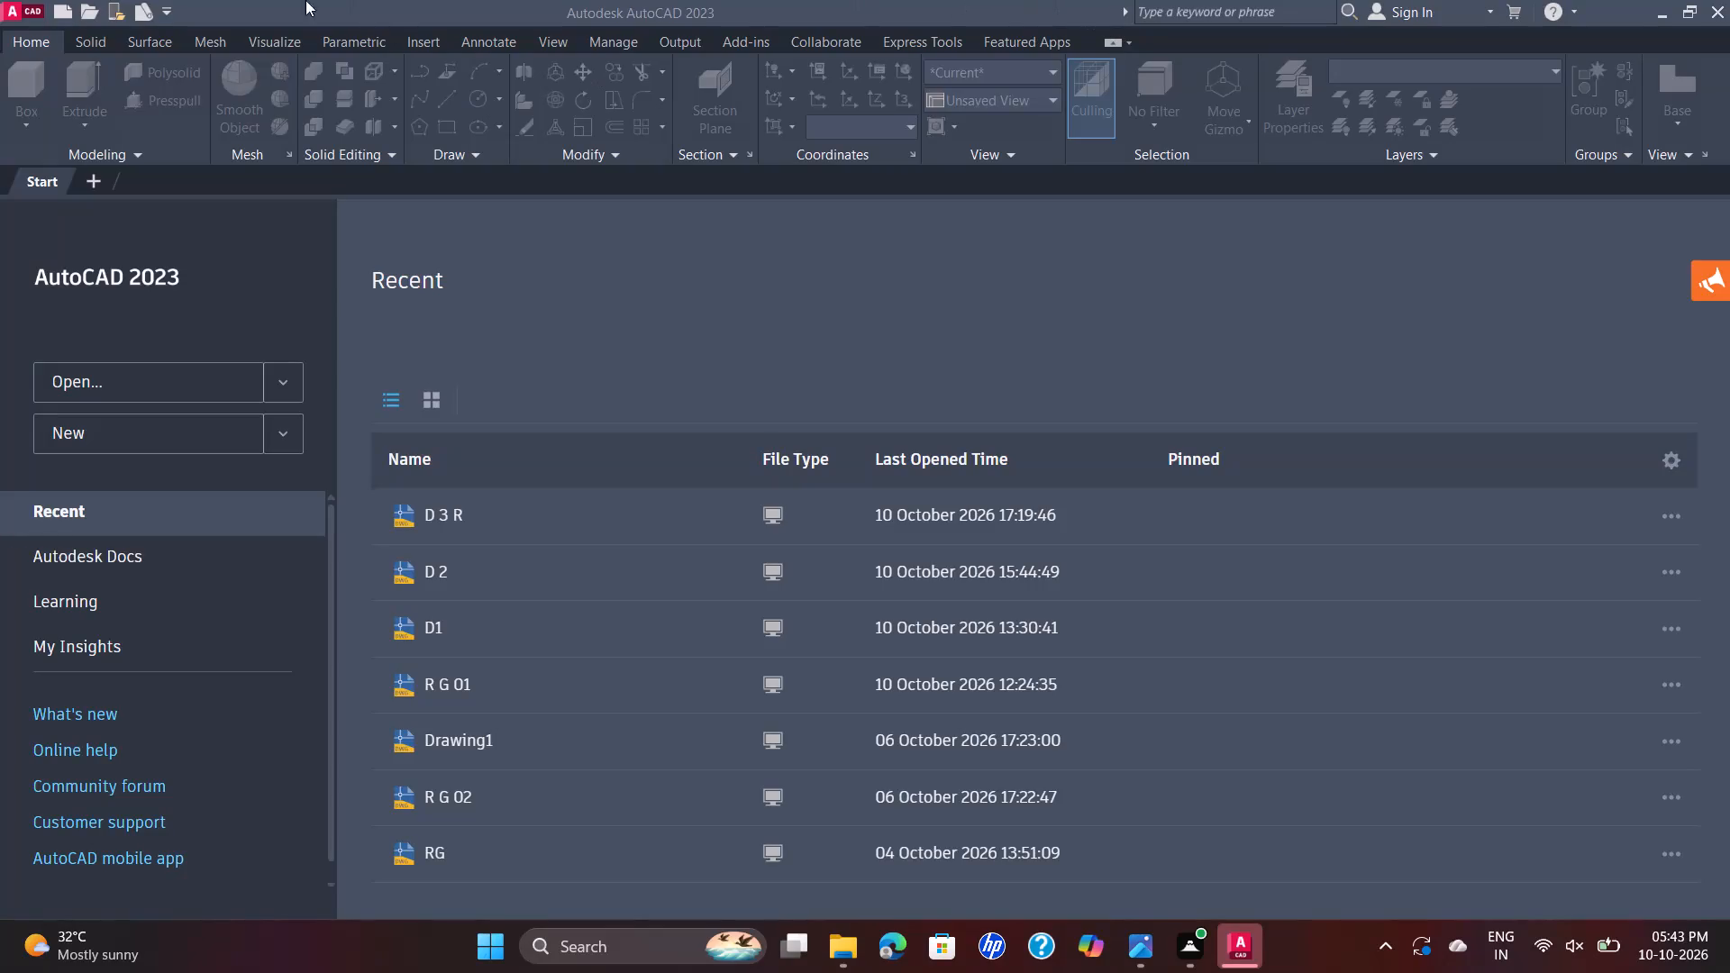
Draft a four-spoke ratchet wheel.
Create a new blank drawing.
{"action": "left_click", "coordinate": [245, 435]}
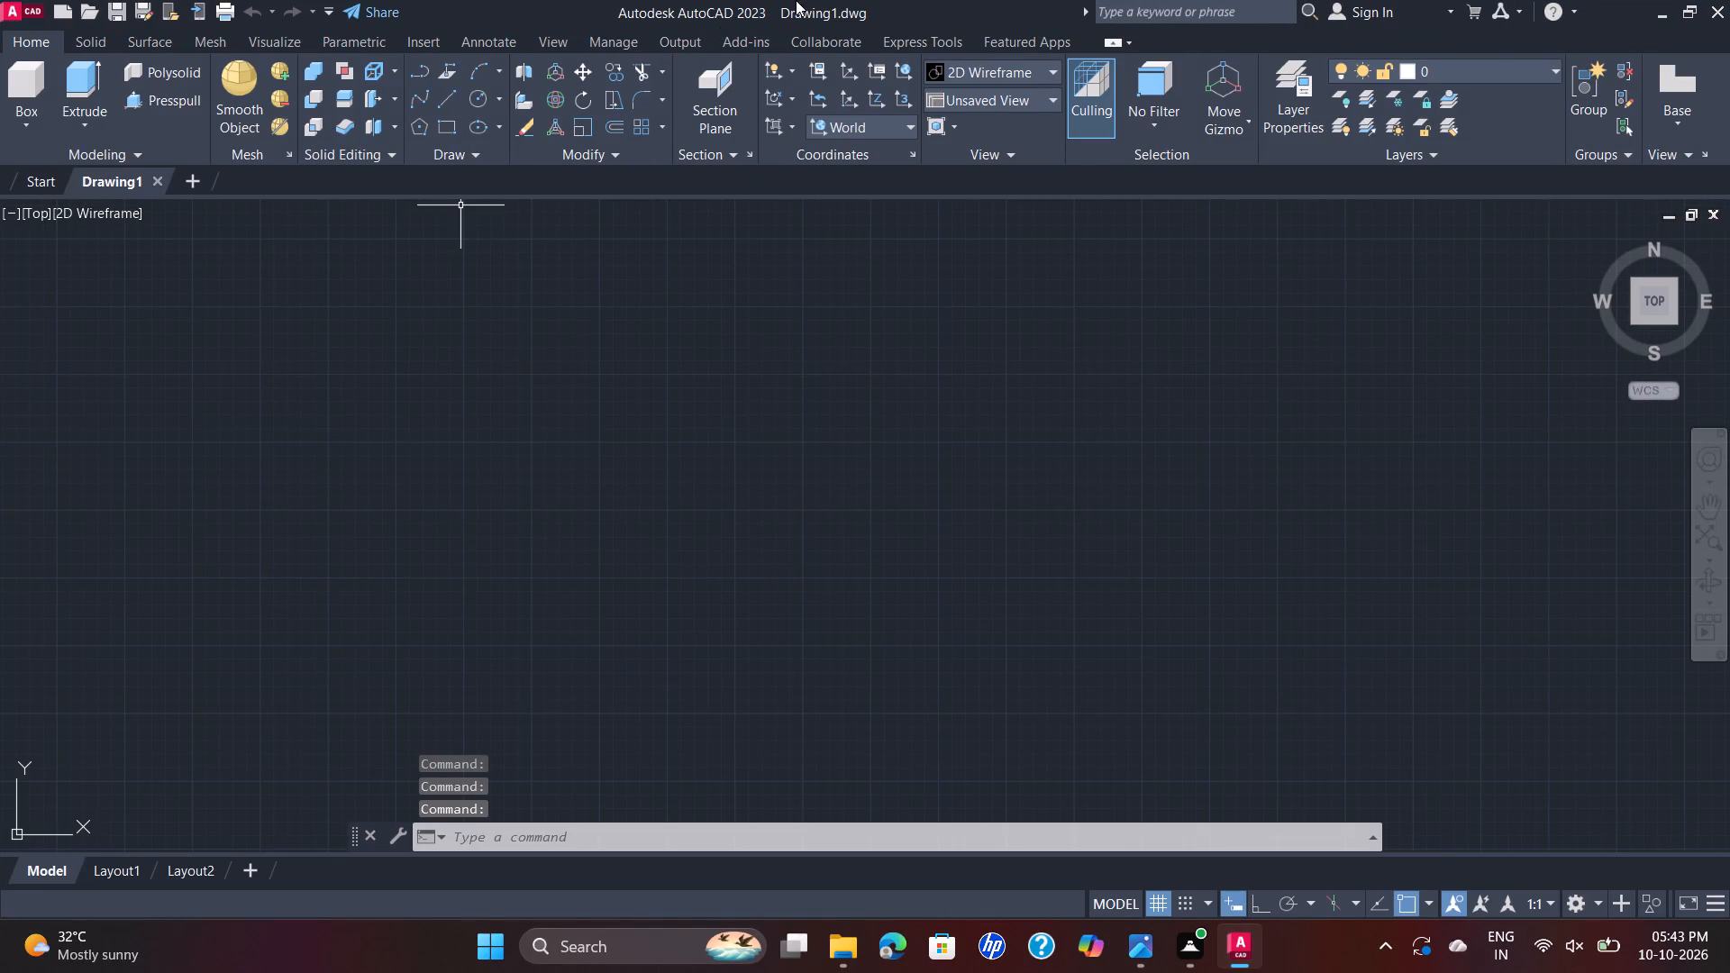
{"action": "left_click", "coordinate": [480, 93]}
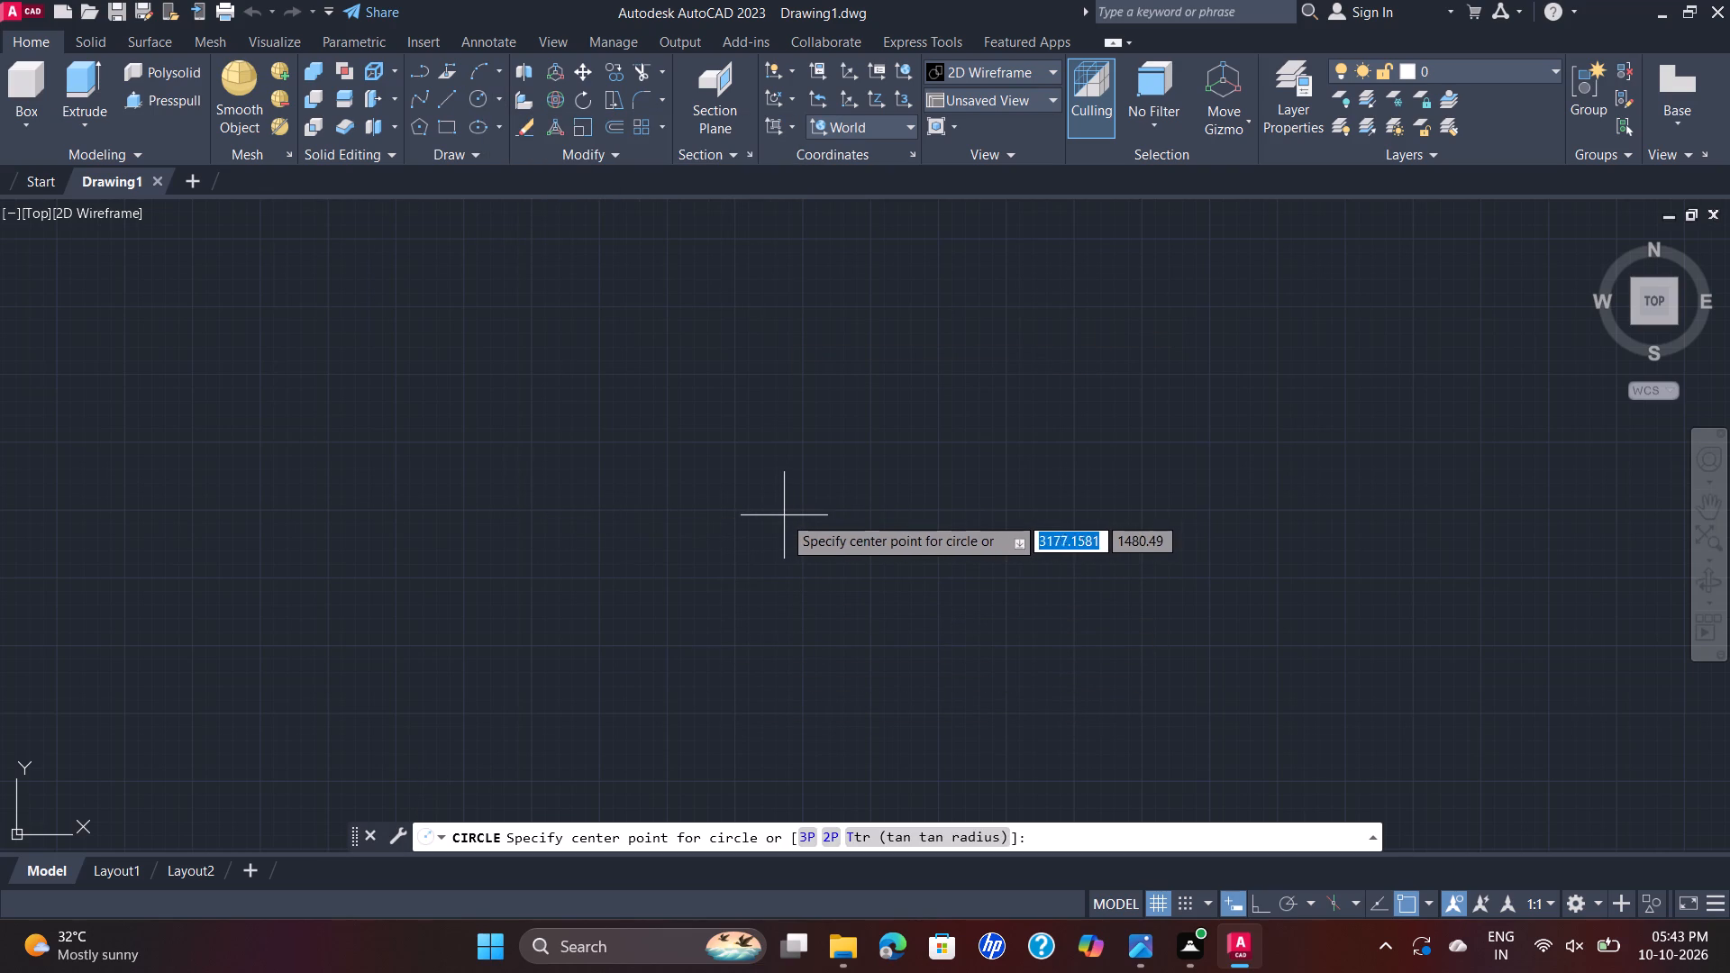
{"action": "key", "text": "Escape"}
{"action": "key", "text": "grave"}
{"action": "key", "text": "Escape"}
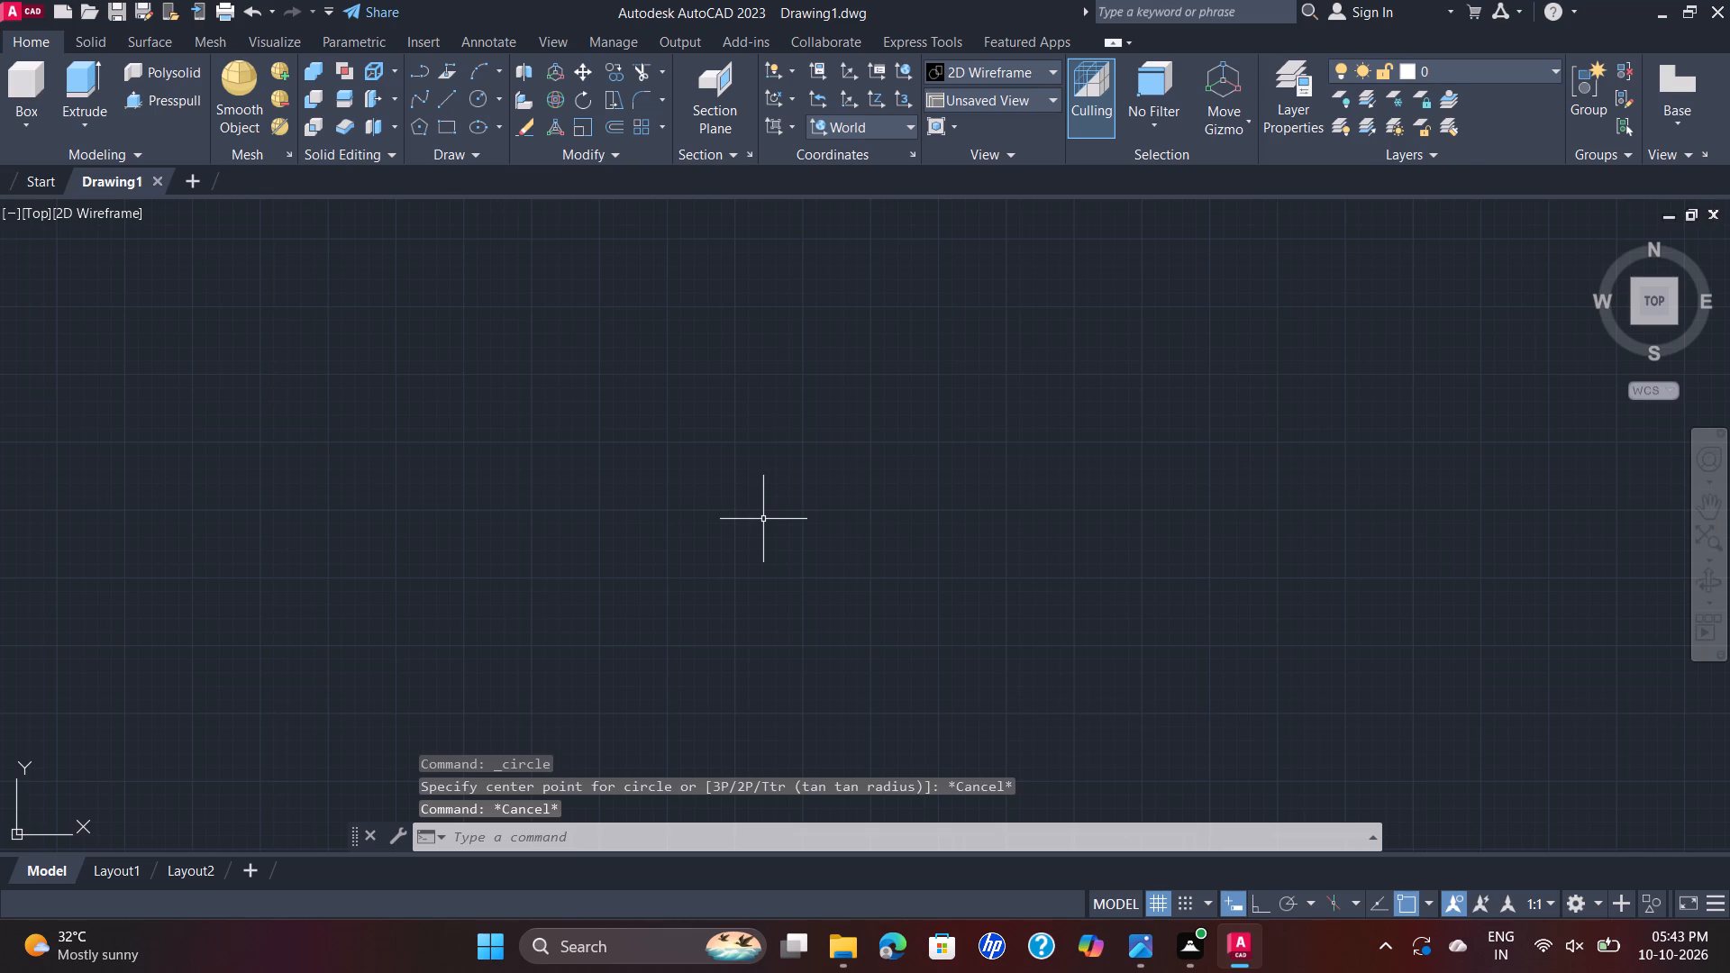
Set the drawing units' length precision to two decimal places (0.00).
{"action": "type", "text": "UN"}
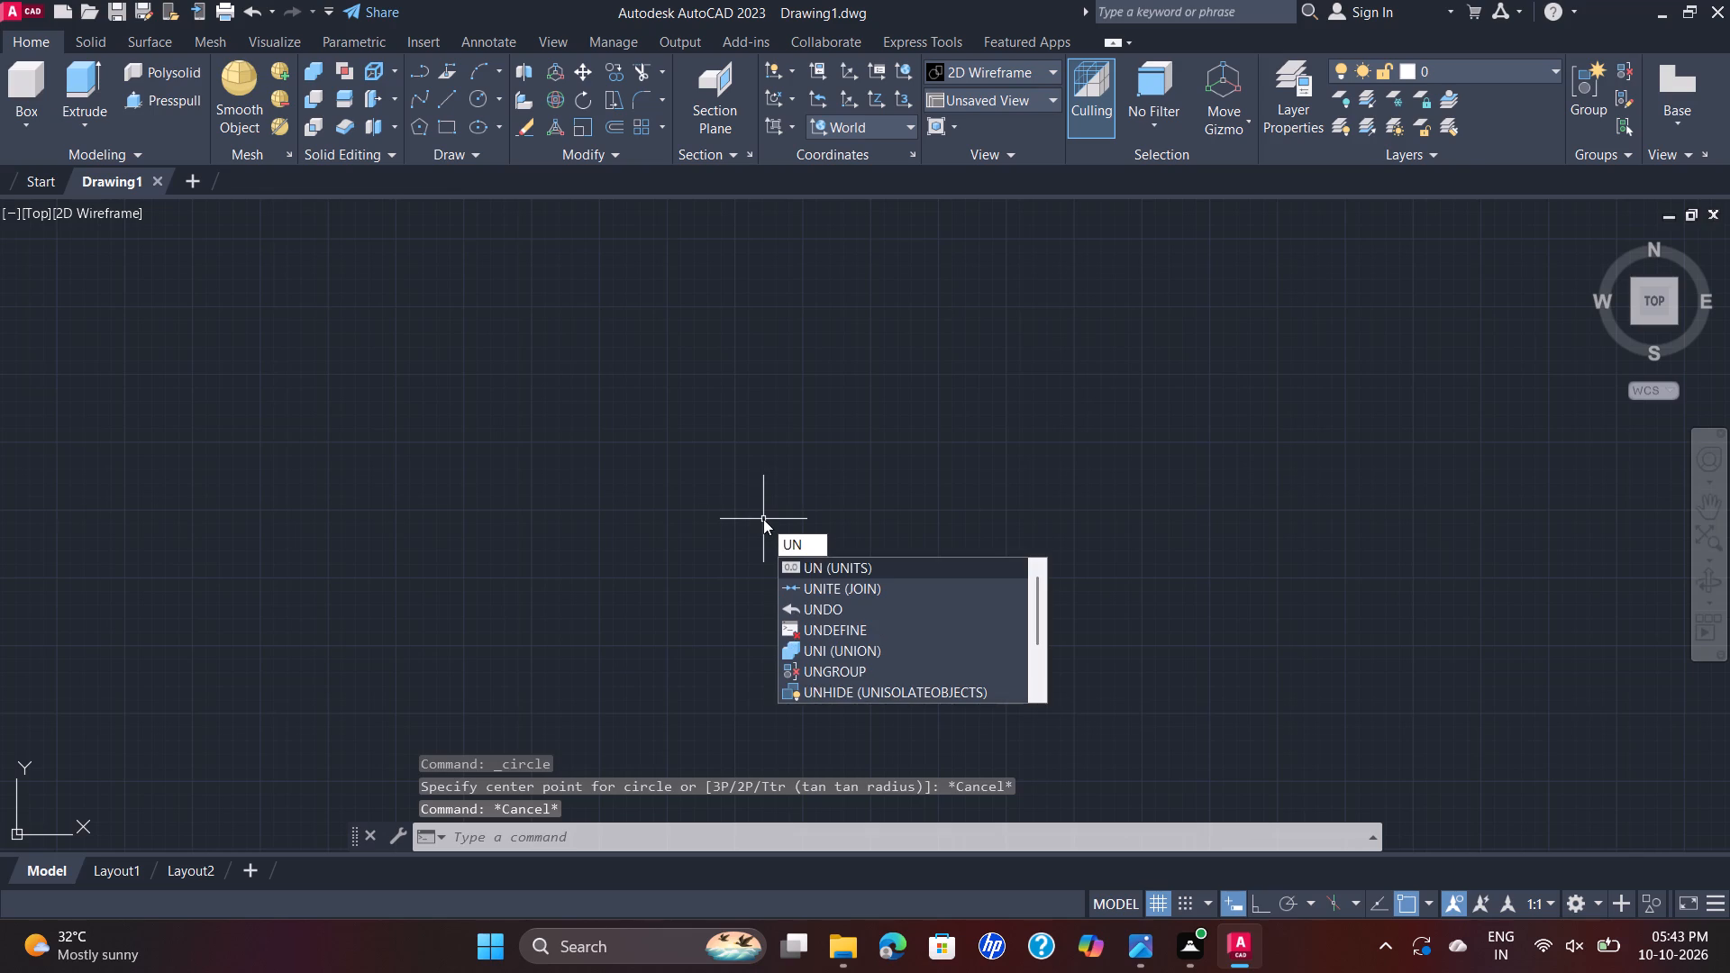
{"action": "key", "text": "Return"}
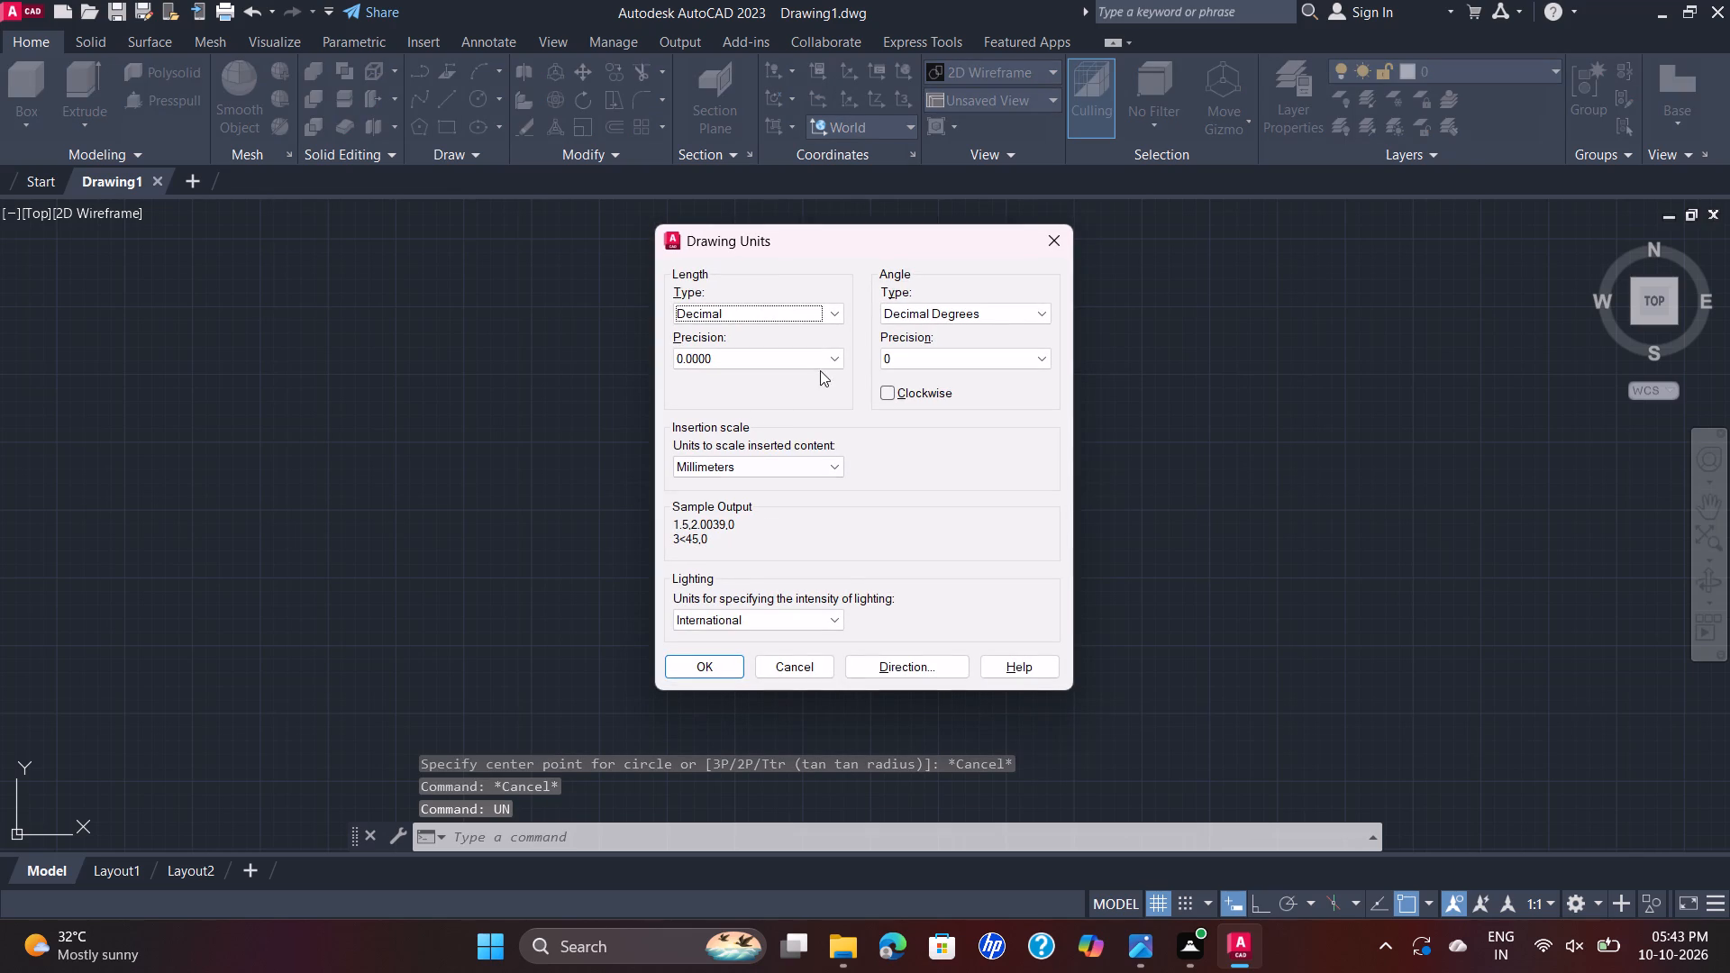
{"action": "left_click", "coordinate": [842, 365]}
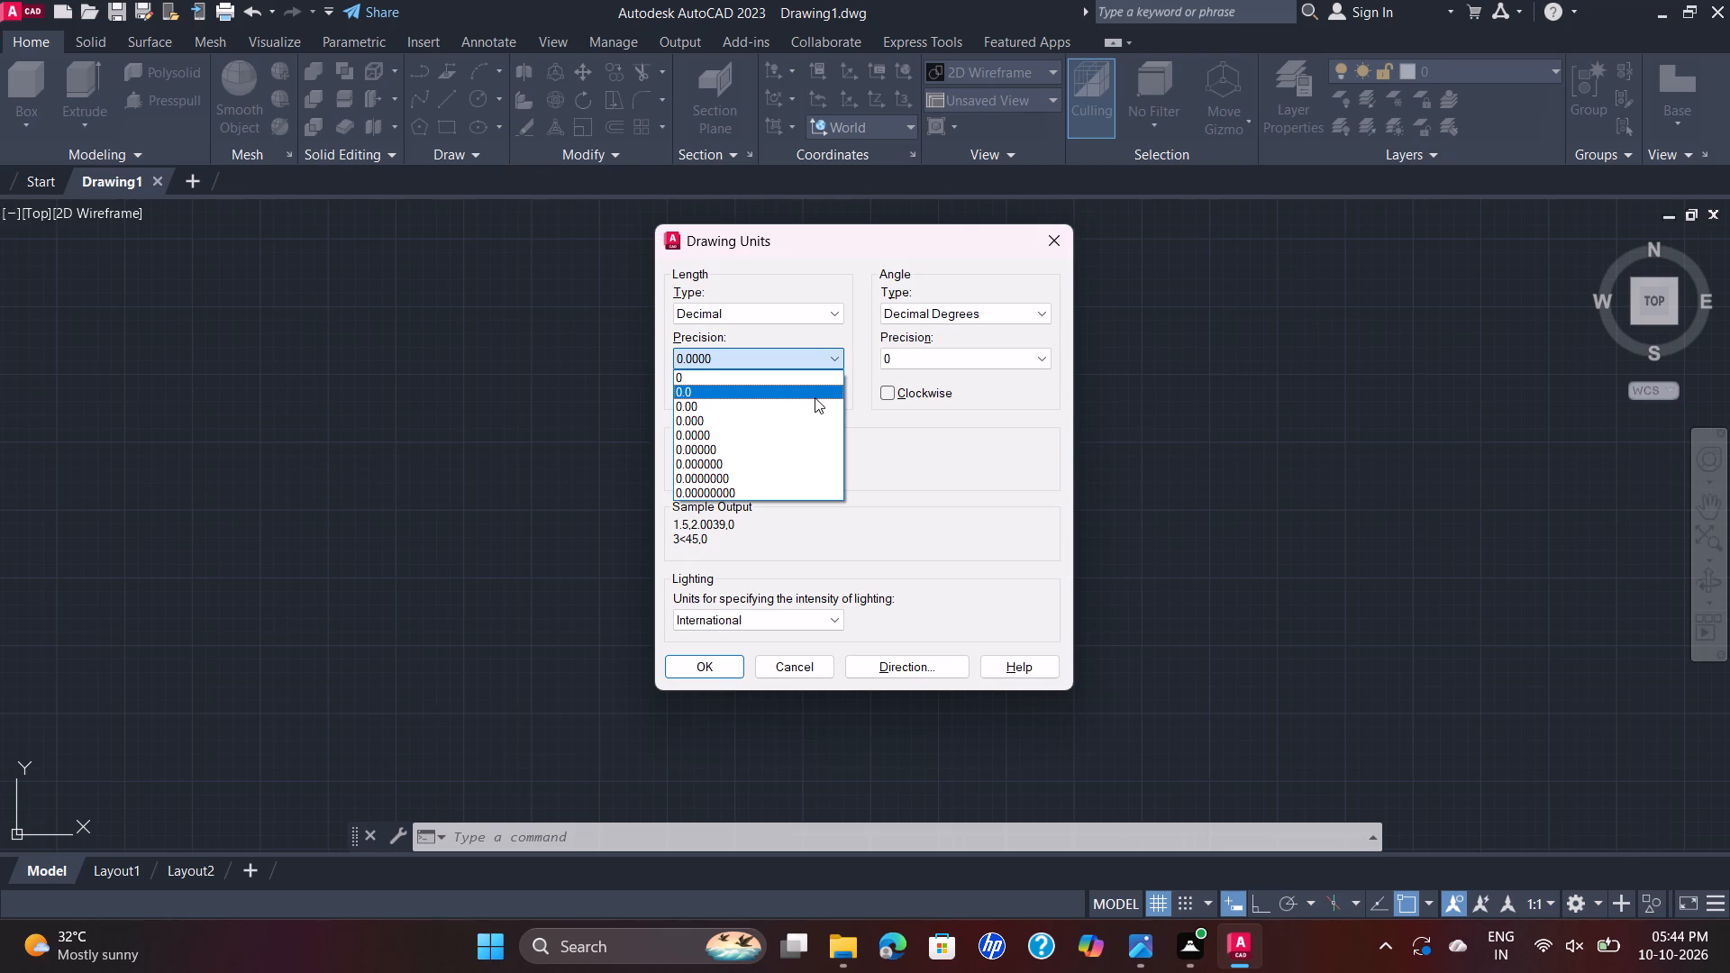
{"action": "left_click", "coordinate": [820, 405]}
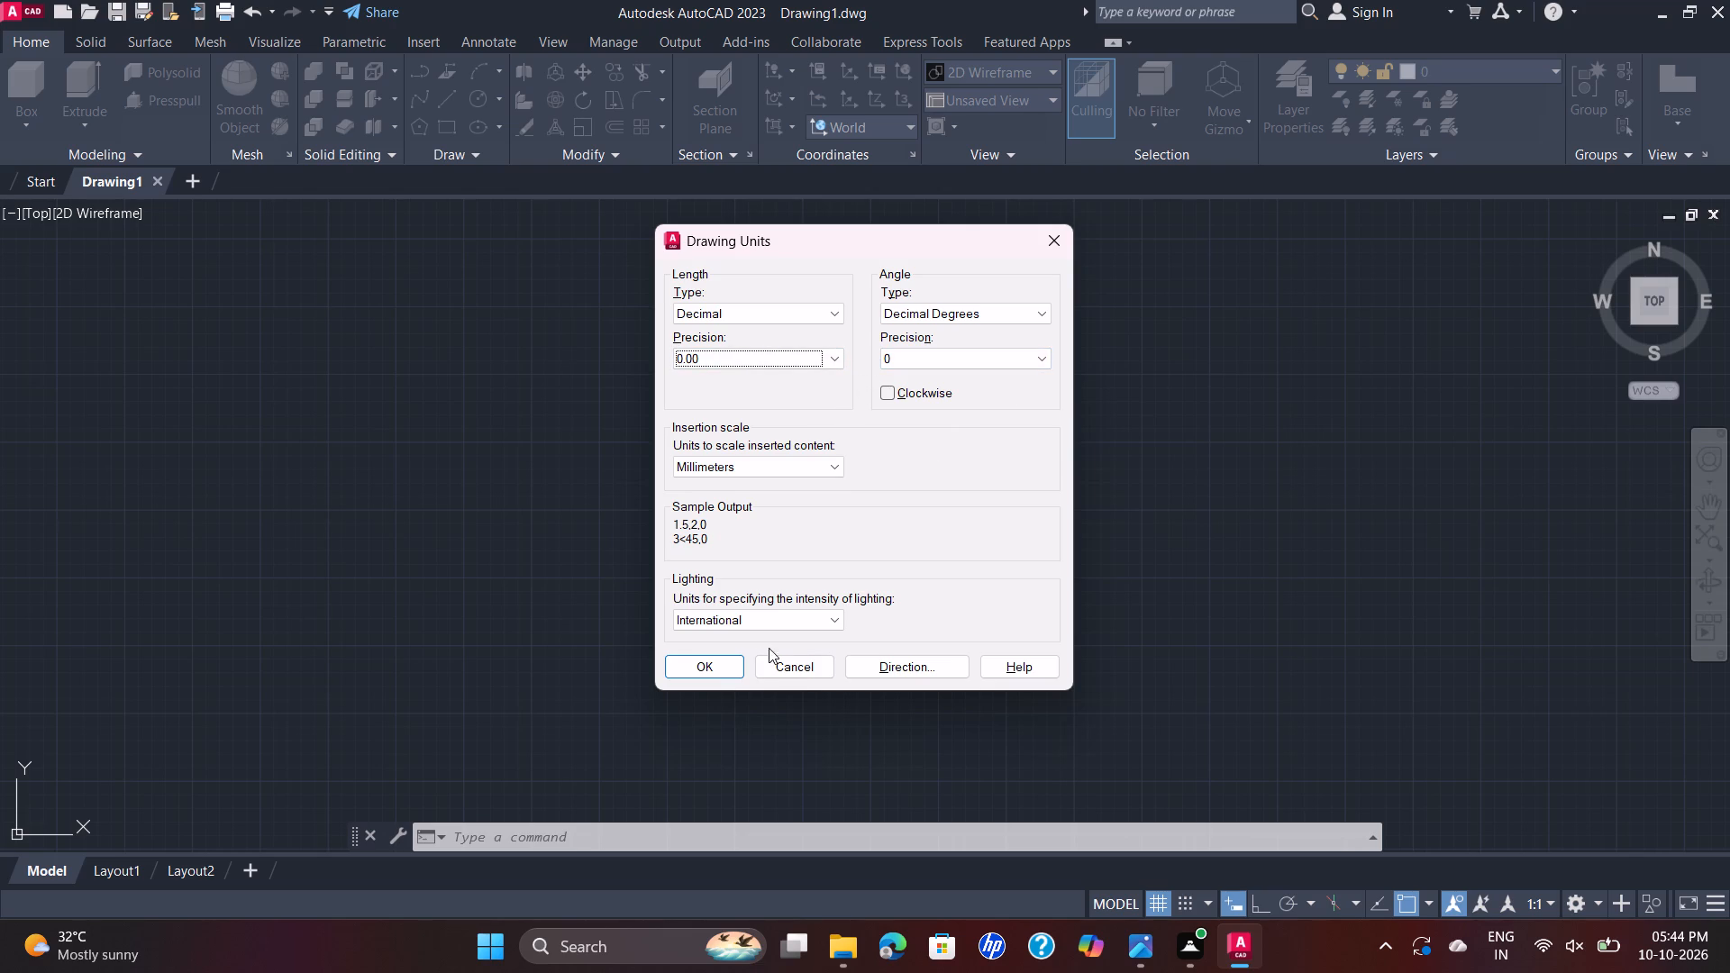
{"action": "left_click", "coordinate": [724, 666]}
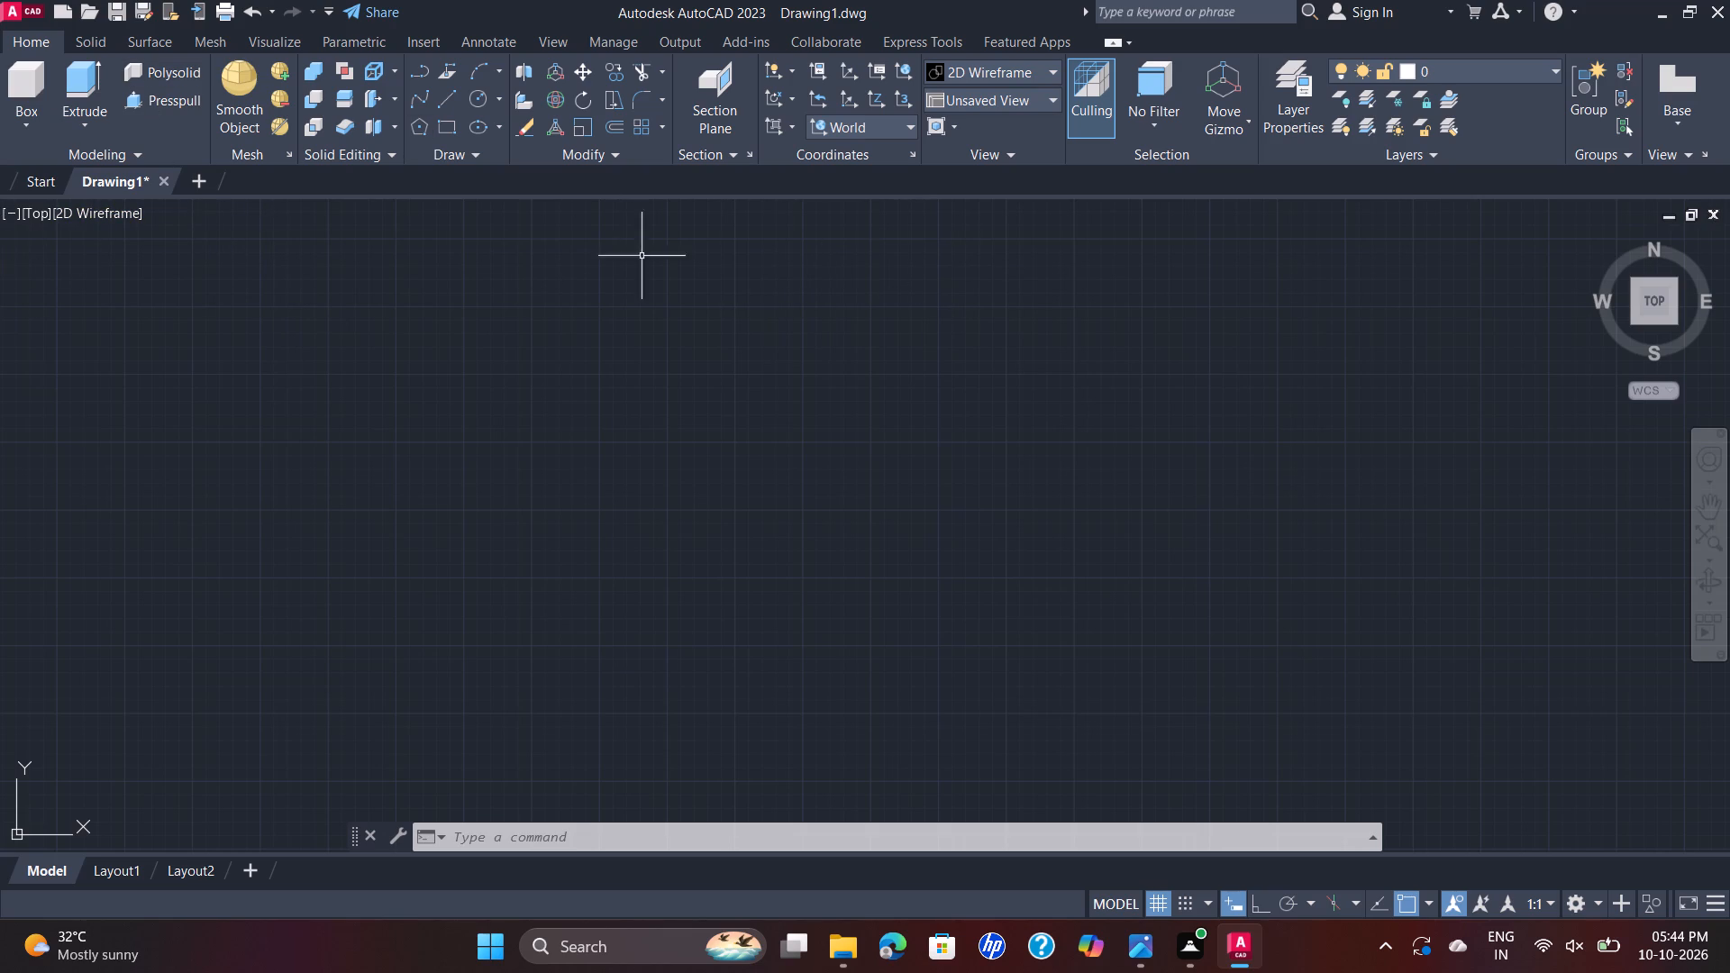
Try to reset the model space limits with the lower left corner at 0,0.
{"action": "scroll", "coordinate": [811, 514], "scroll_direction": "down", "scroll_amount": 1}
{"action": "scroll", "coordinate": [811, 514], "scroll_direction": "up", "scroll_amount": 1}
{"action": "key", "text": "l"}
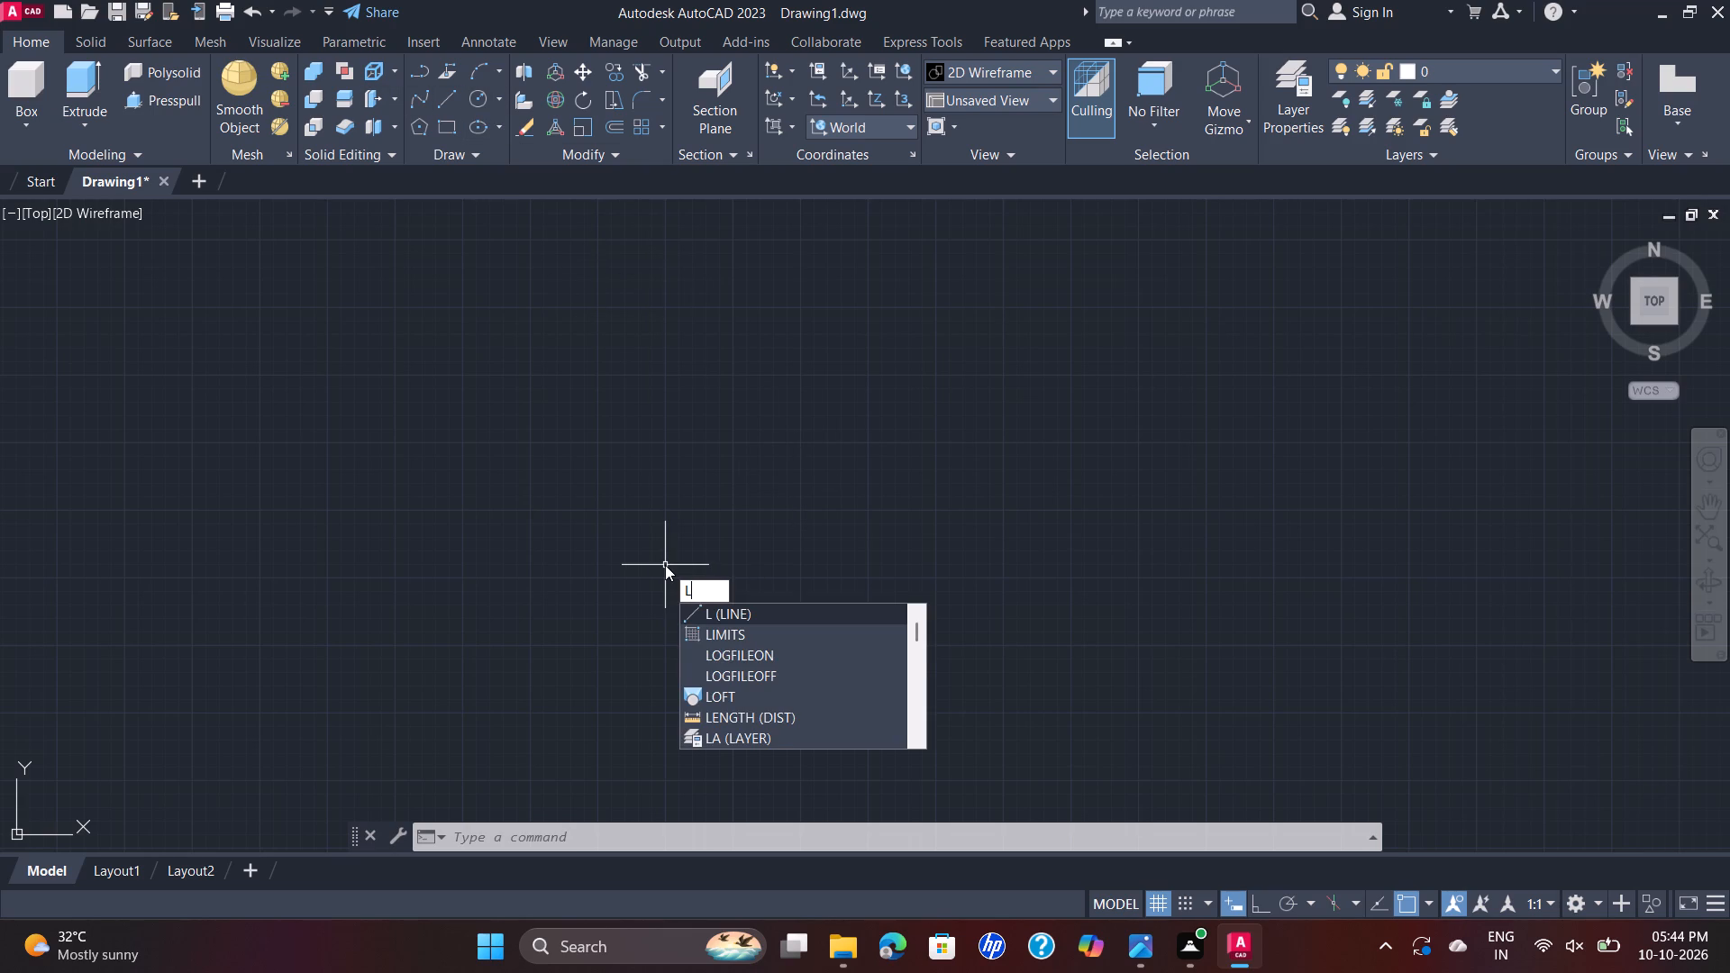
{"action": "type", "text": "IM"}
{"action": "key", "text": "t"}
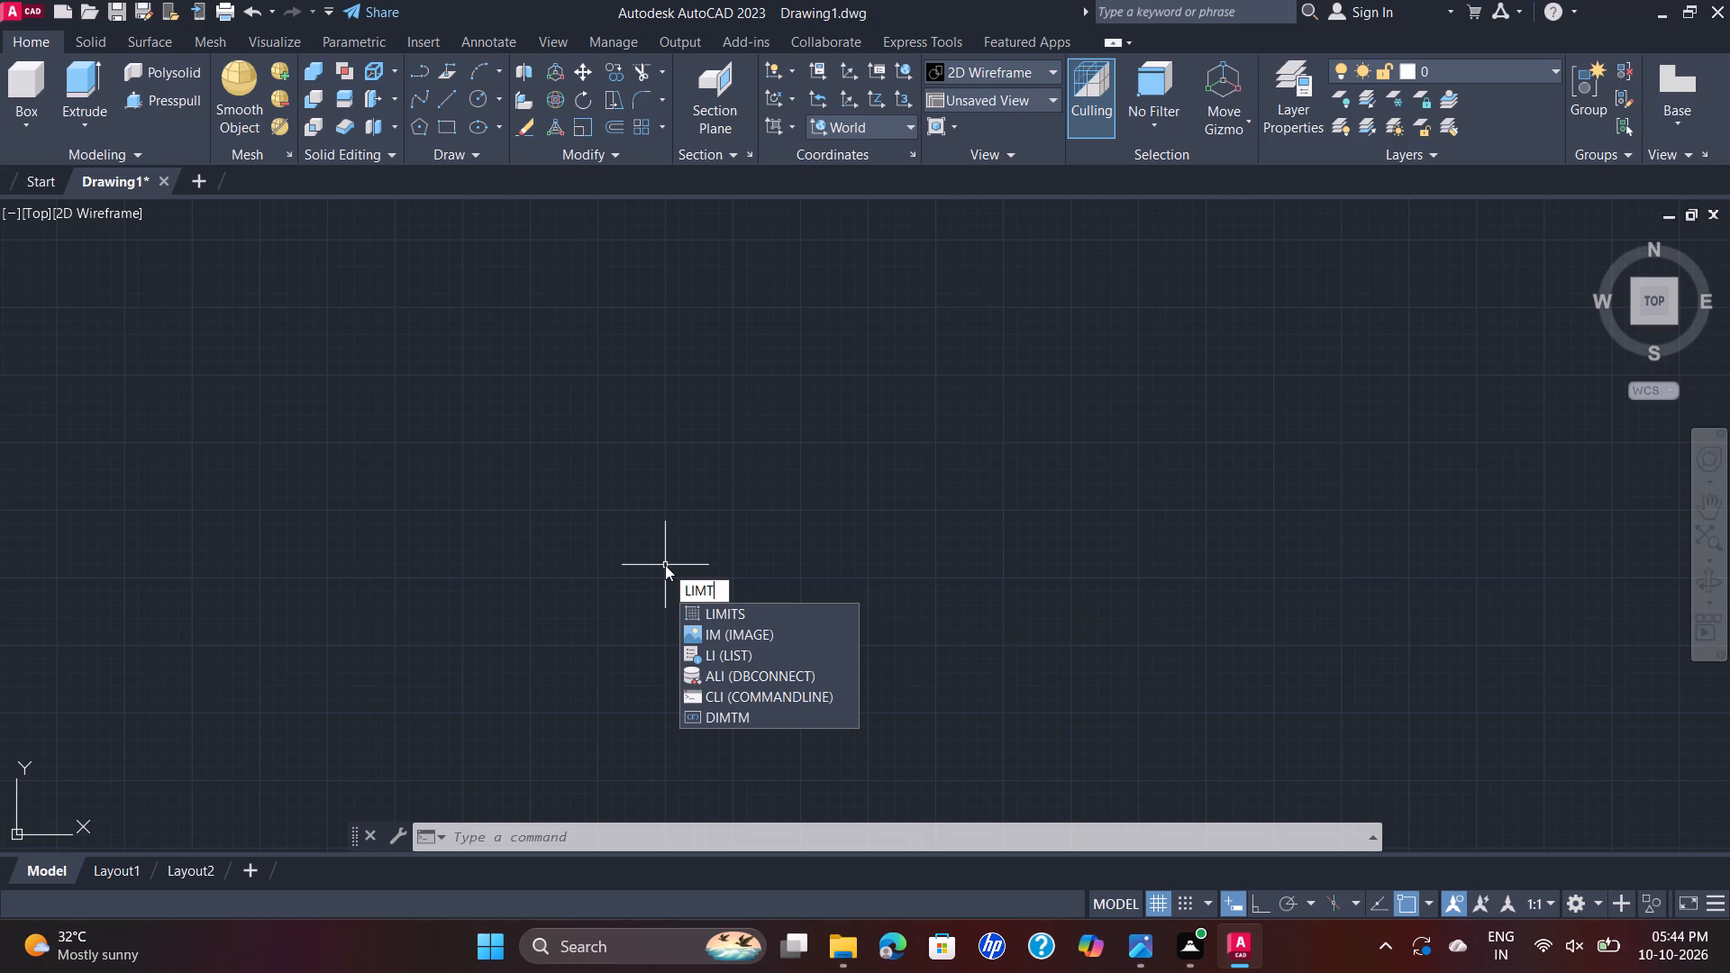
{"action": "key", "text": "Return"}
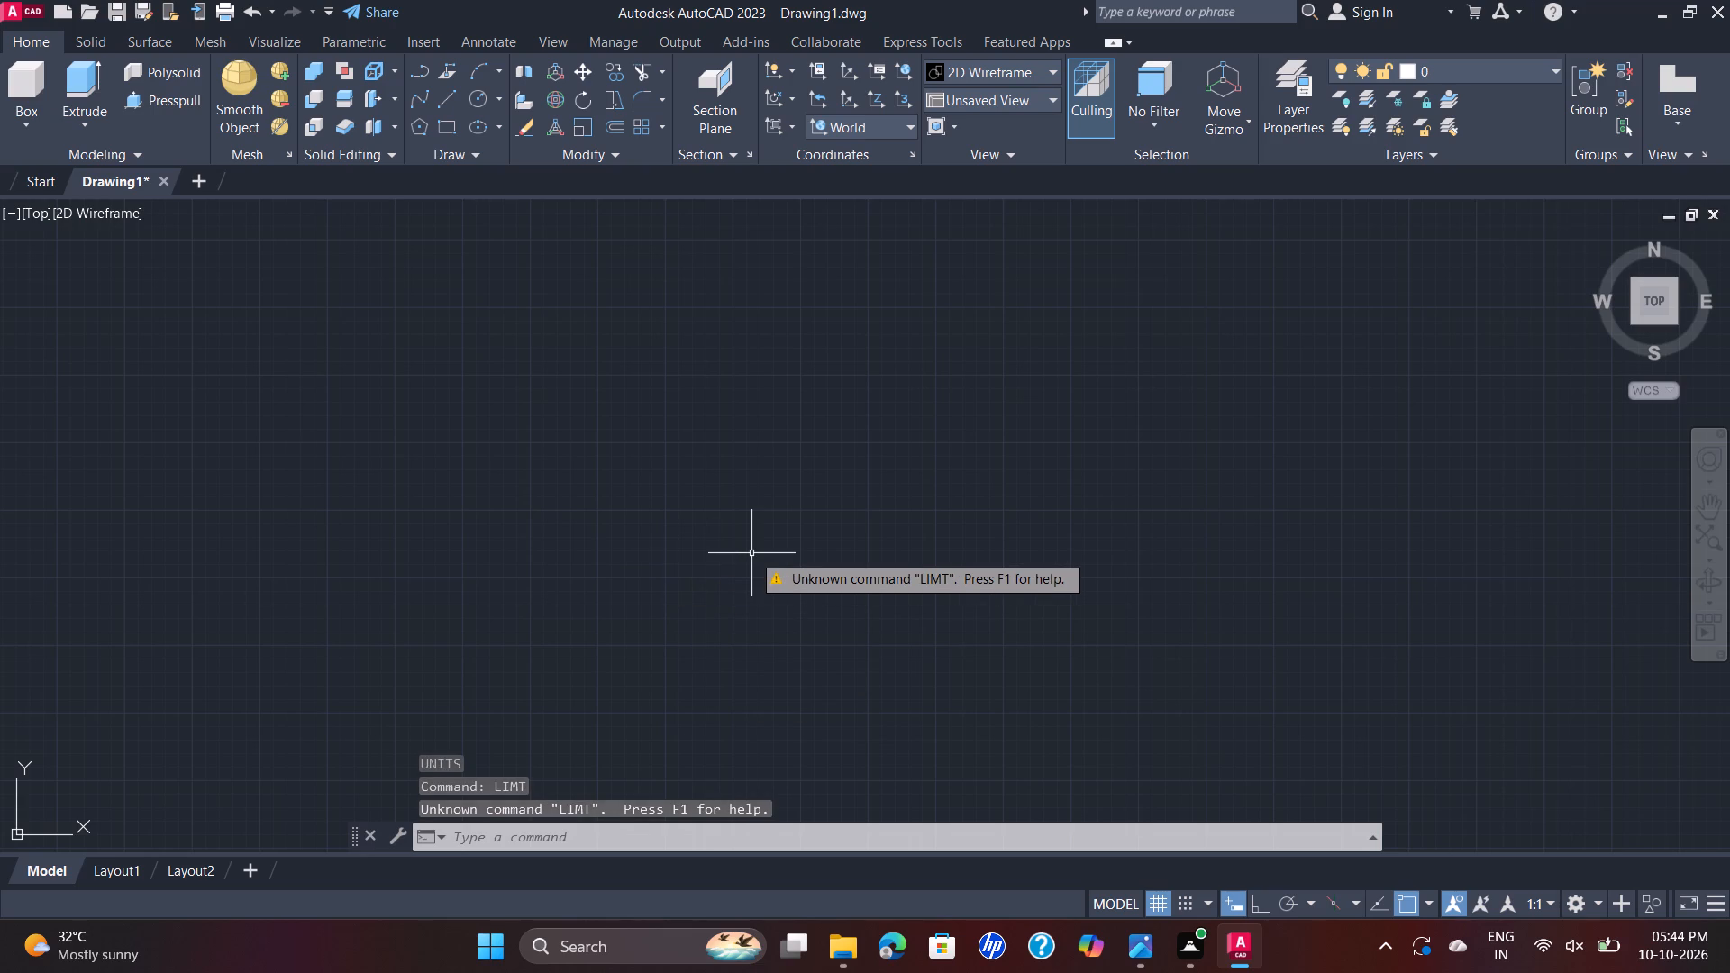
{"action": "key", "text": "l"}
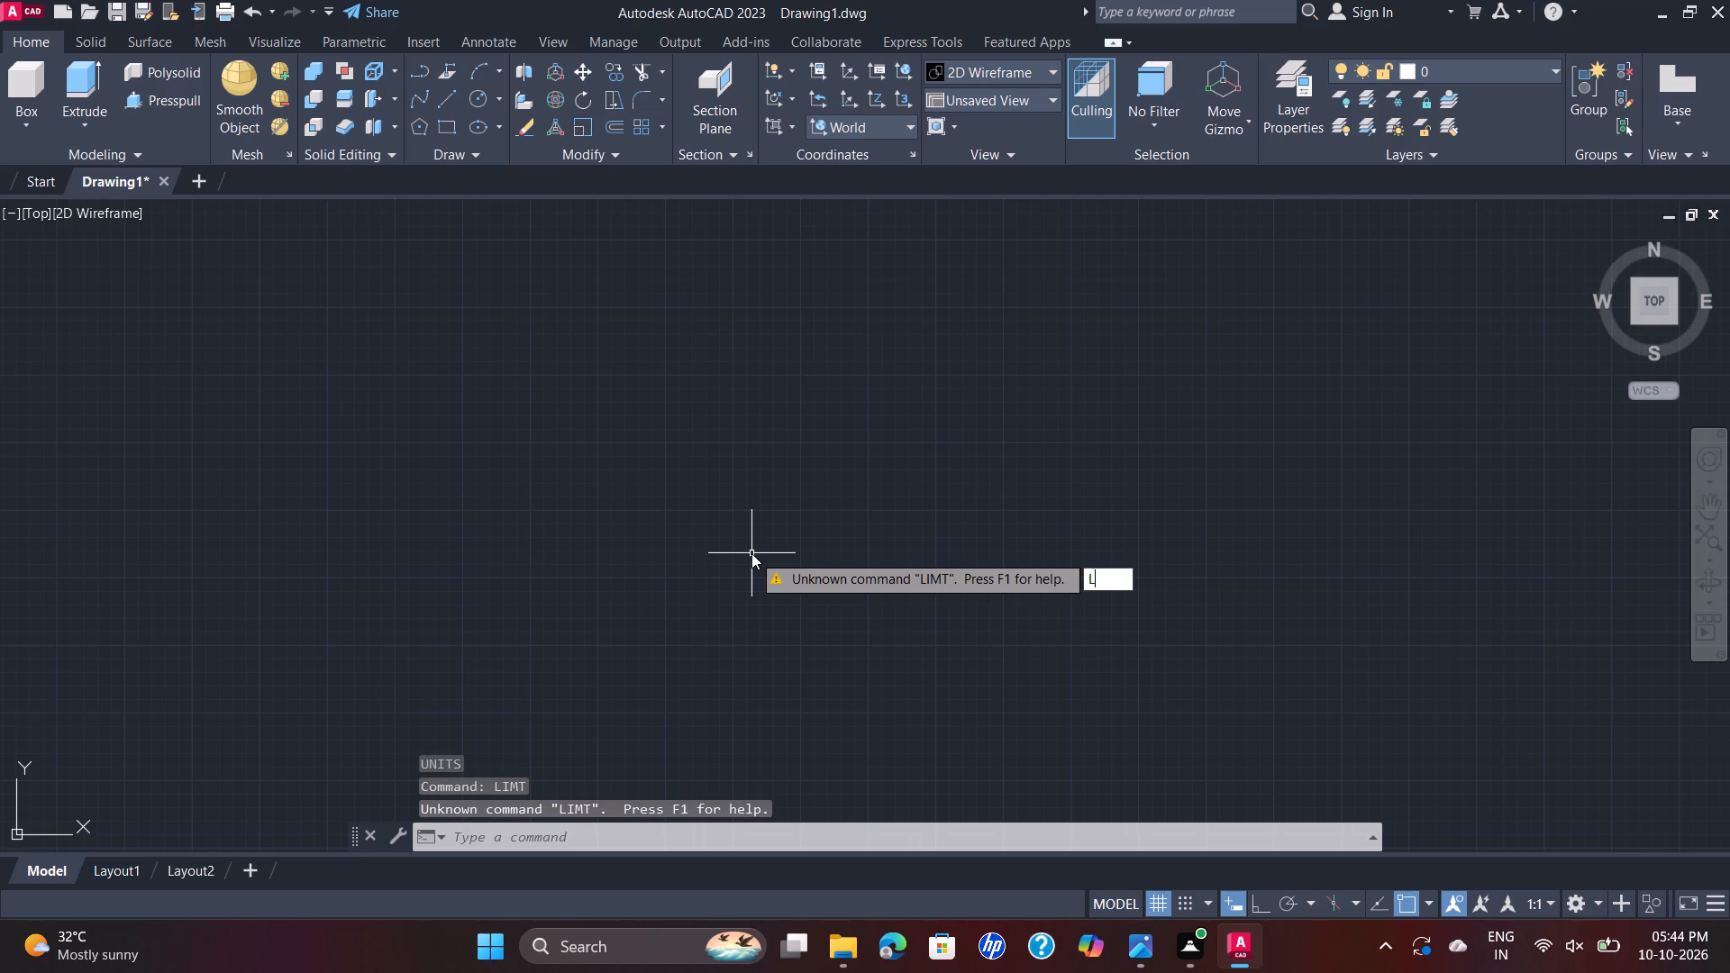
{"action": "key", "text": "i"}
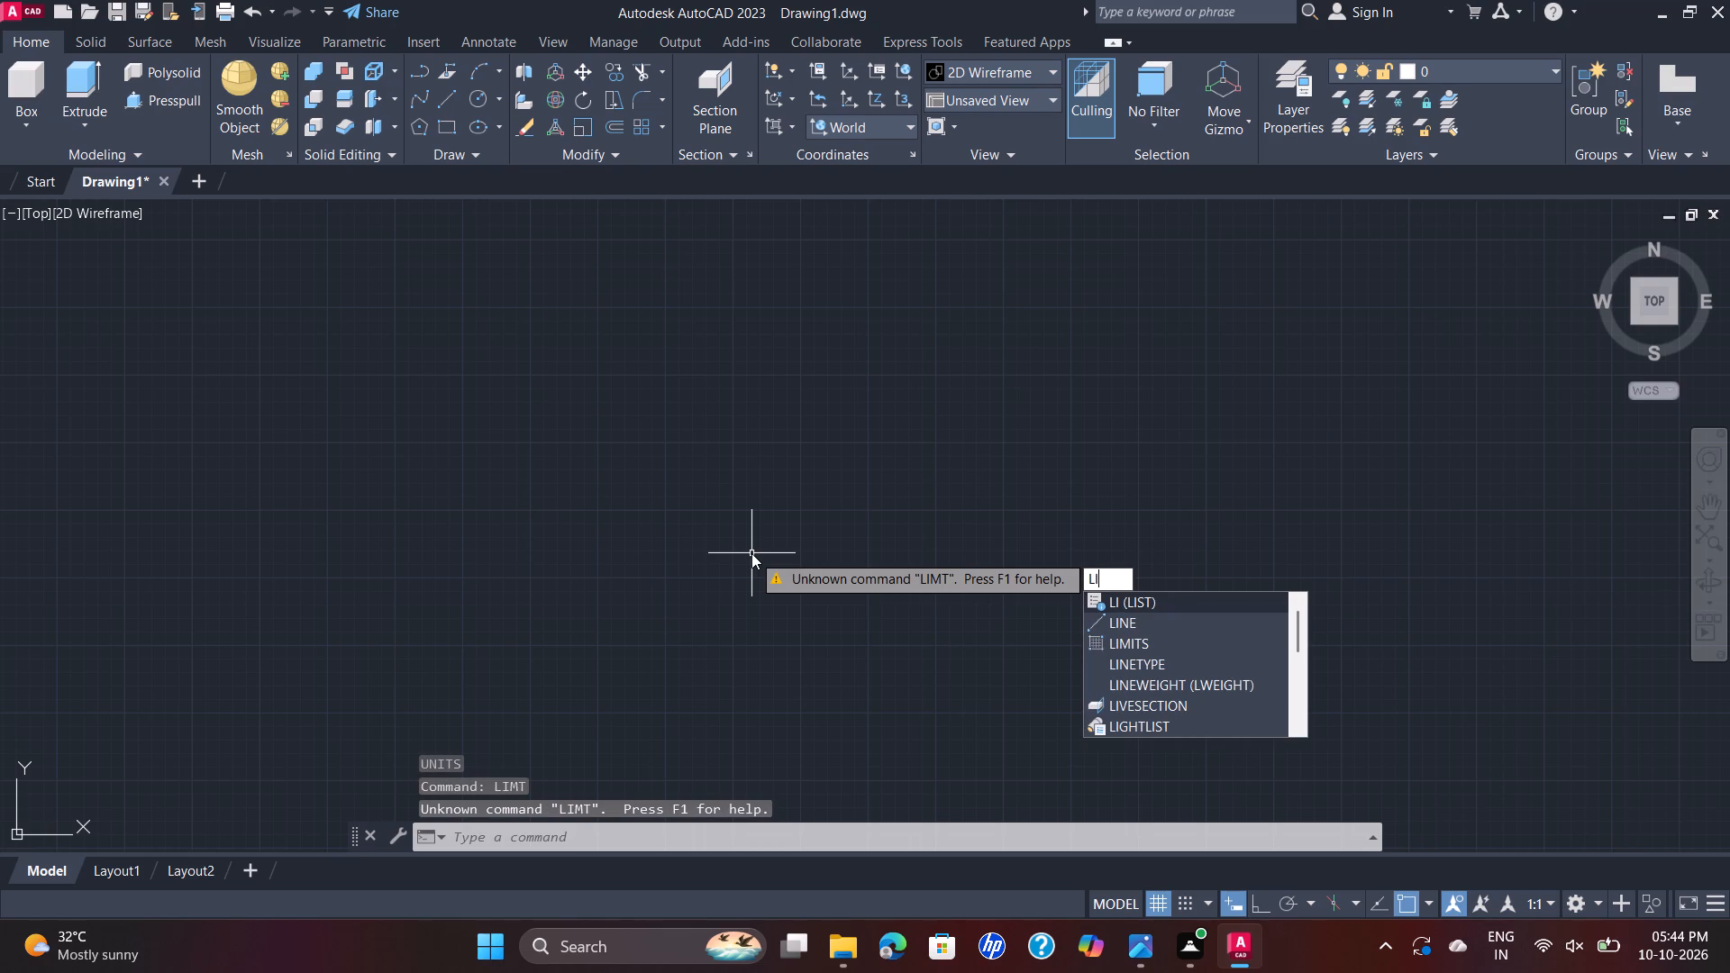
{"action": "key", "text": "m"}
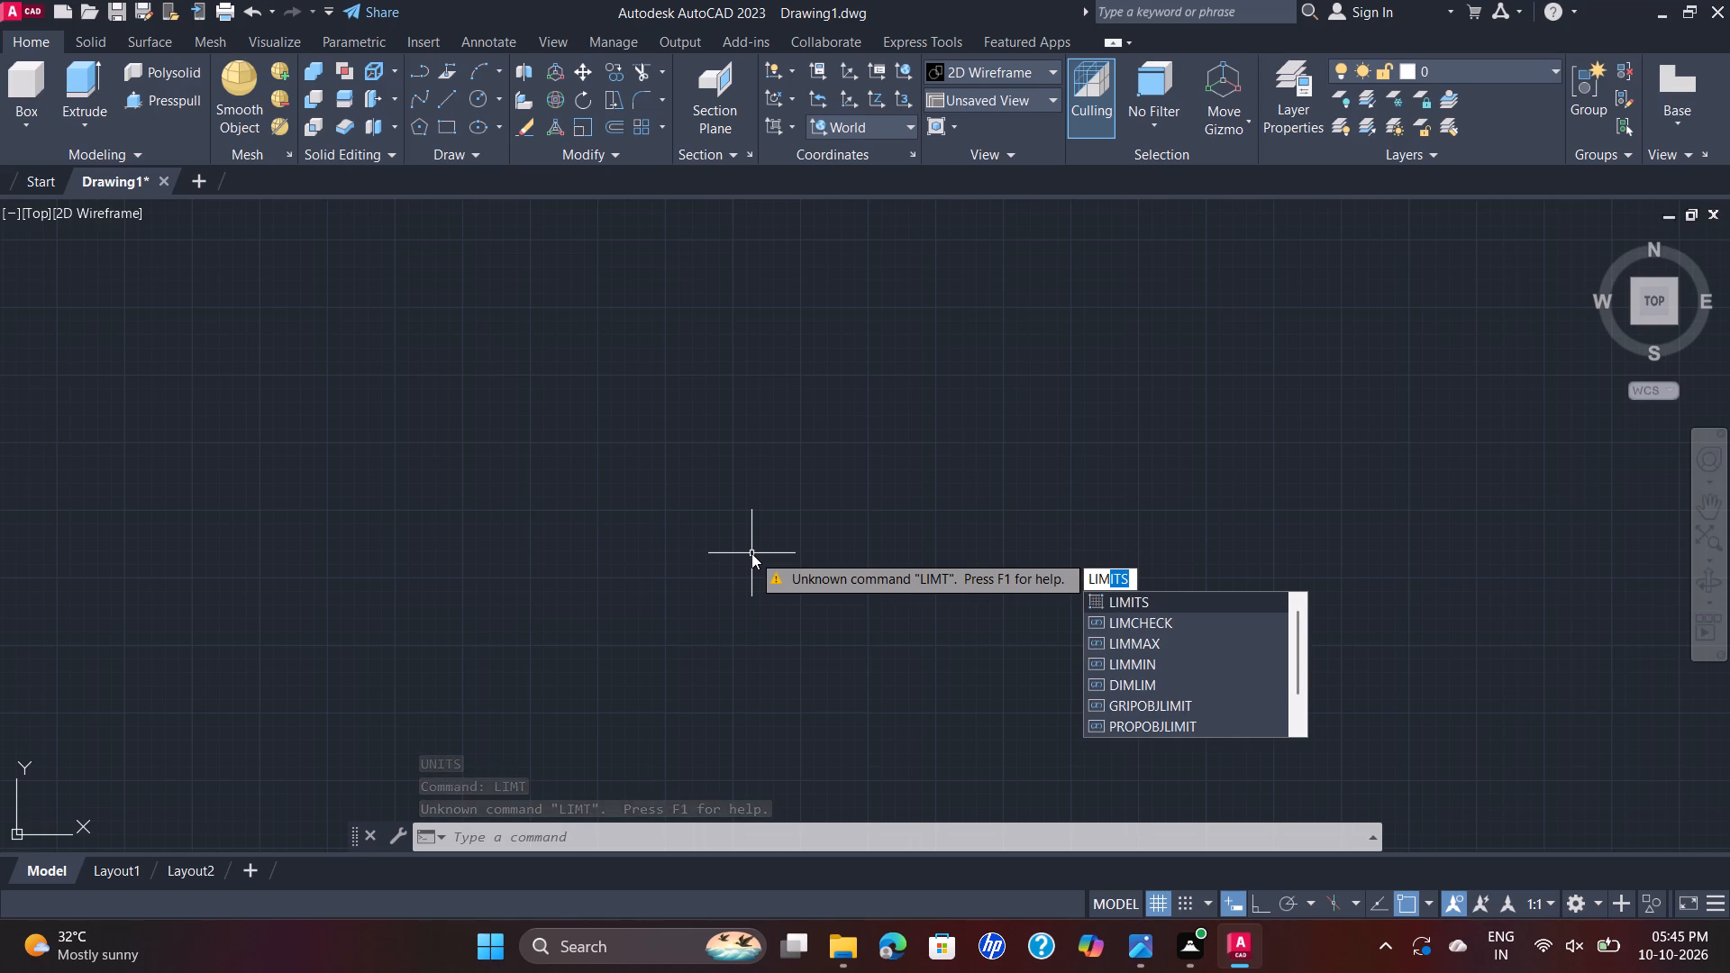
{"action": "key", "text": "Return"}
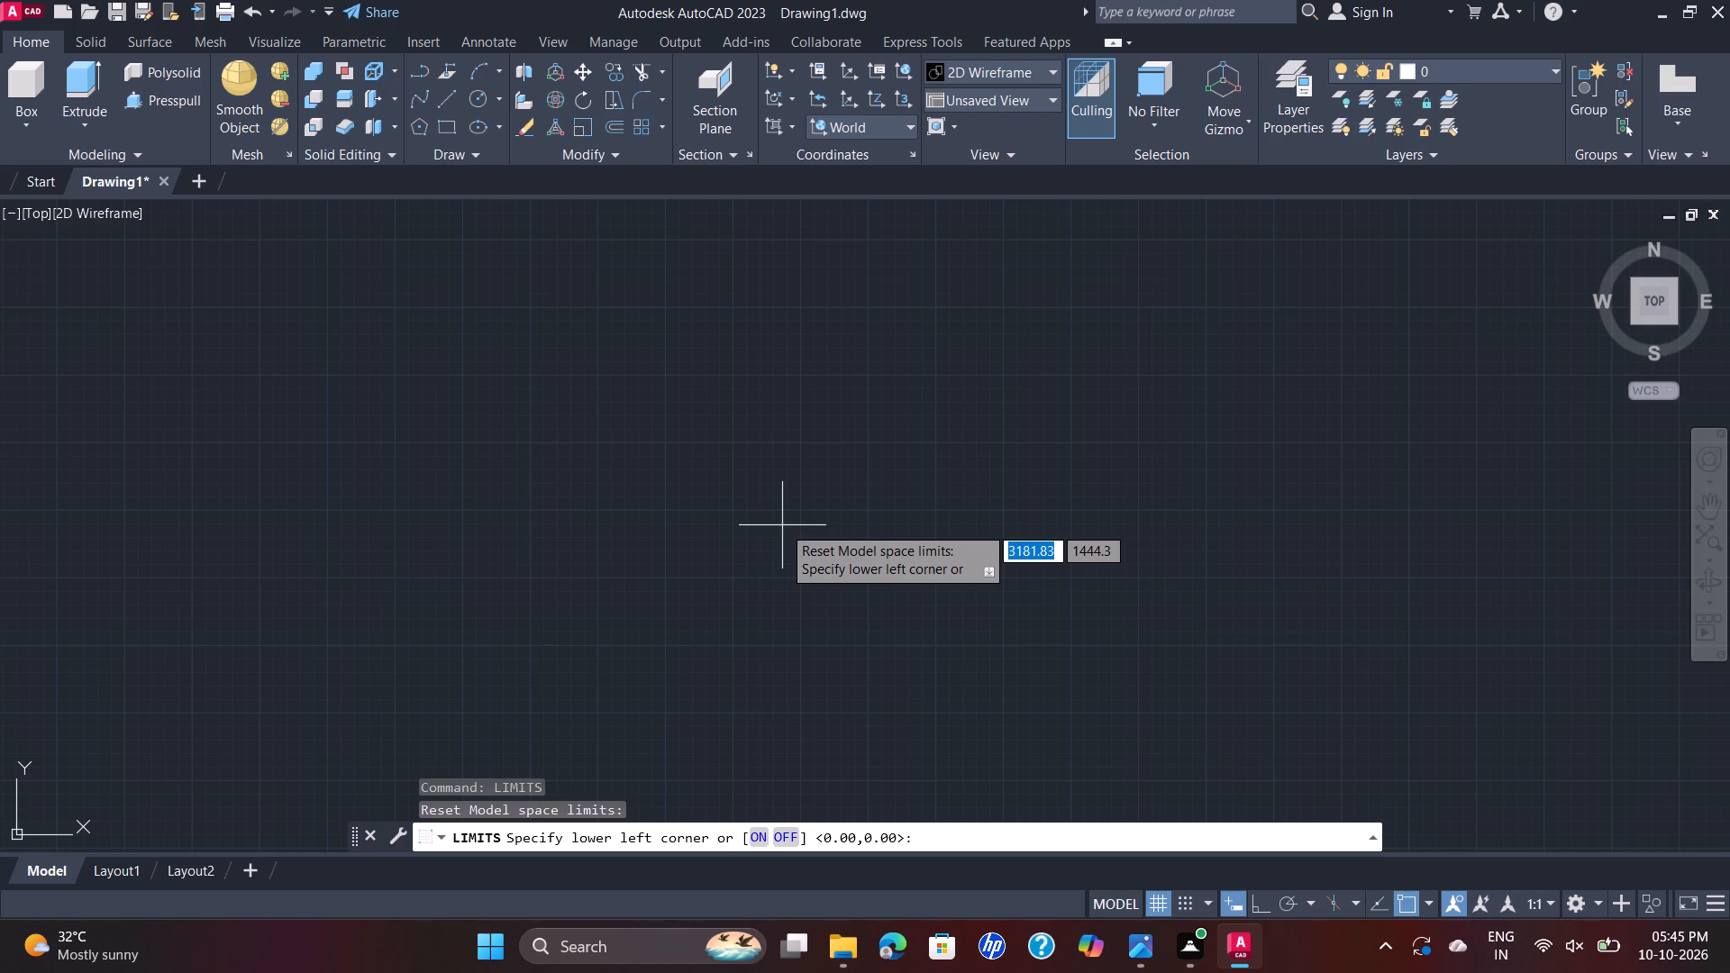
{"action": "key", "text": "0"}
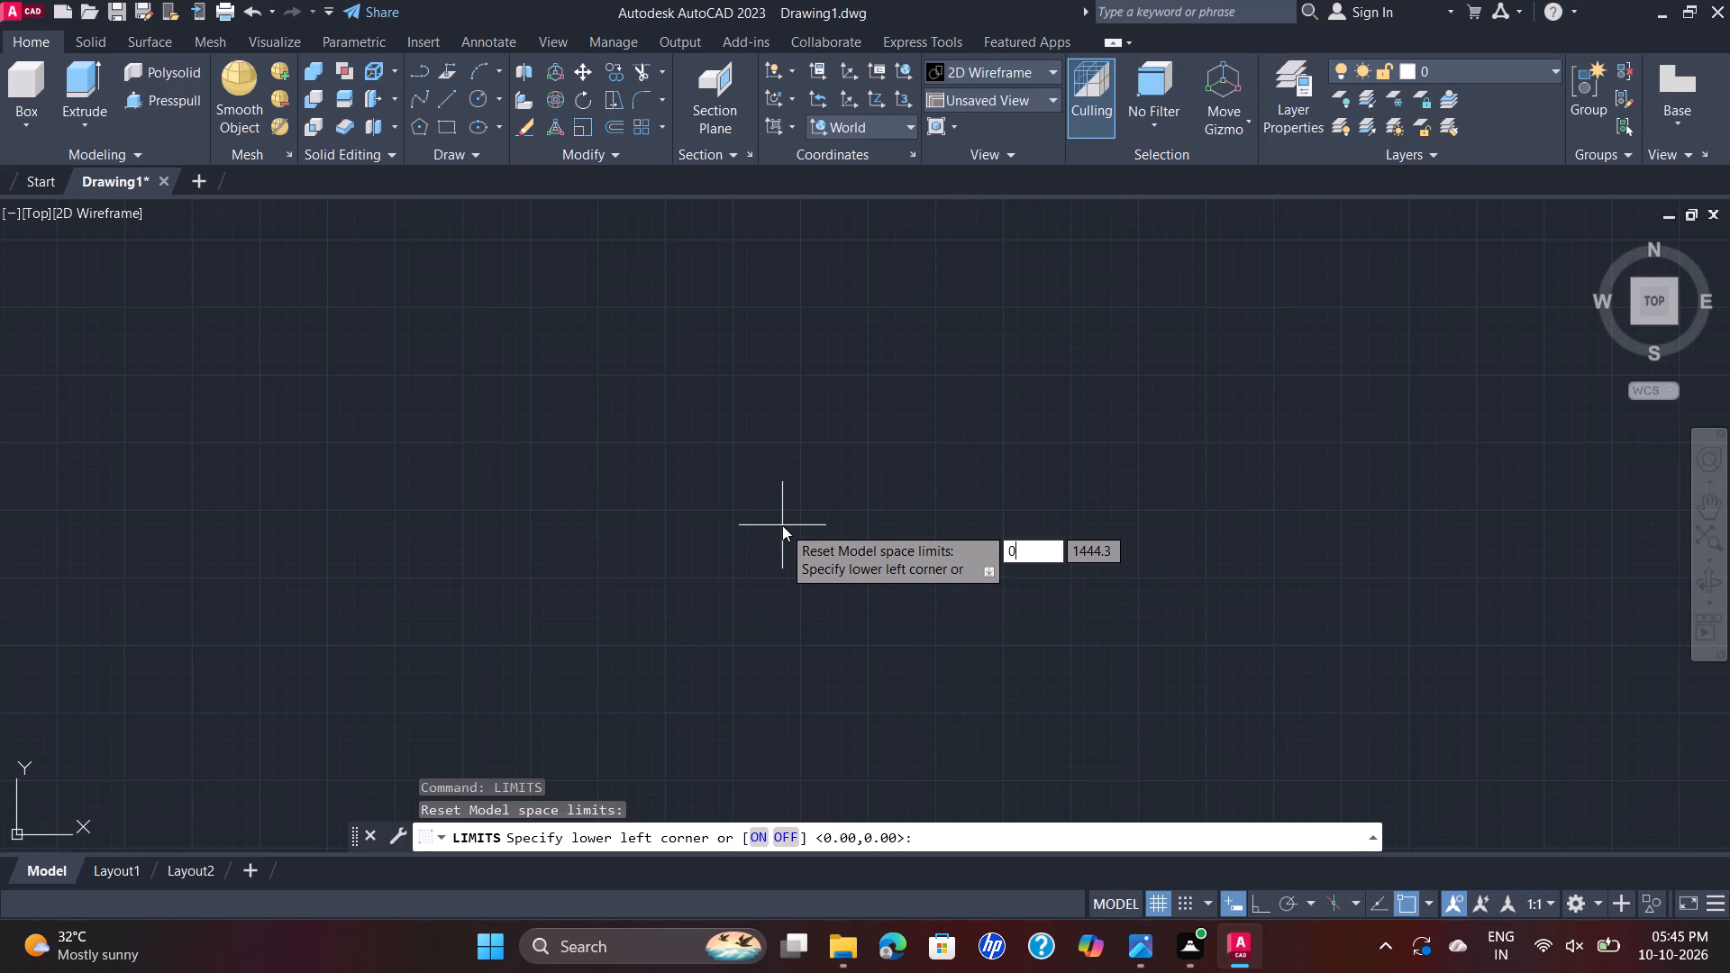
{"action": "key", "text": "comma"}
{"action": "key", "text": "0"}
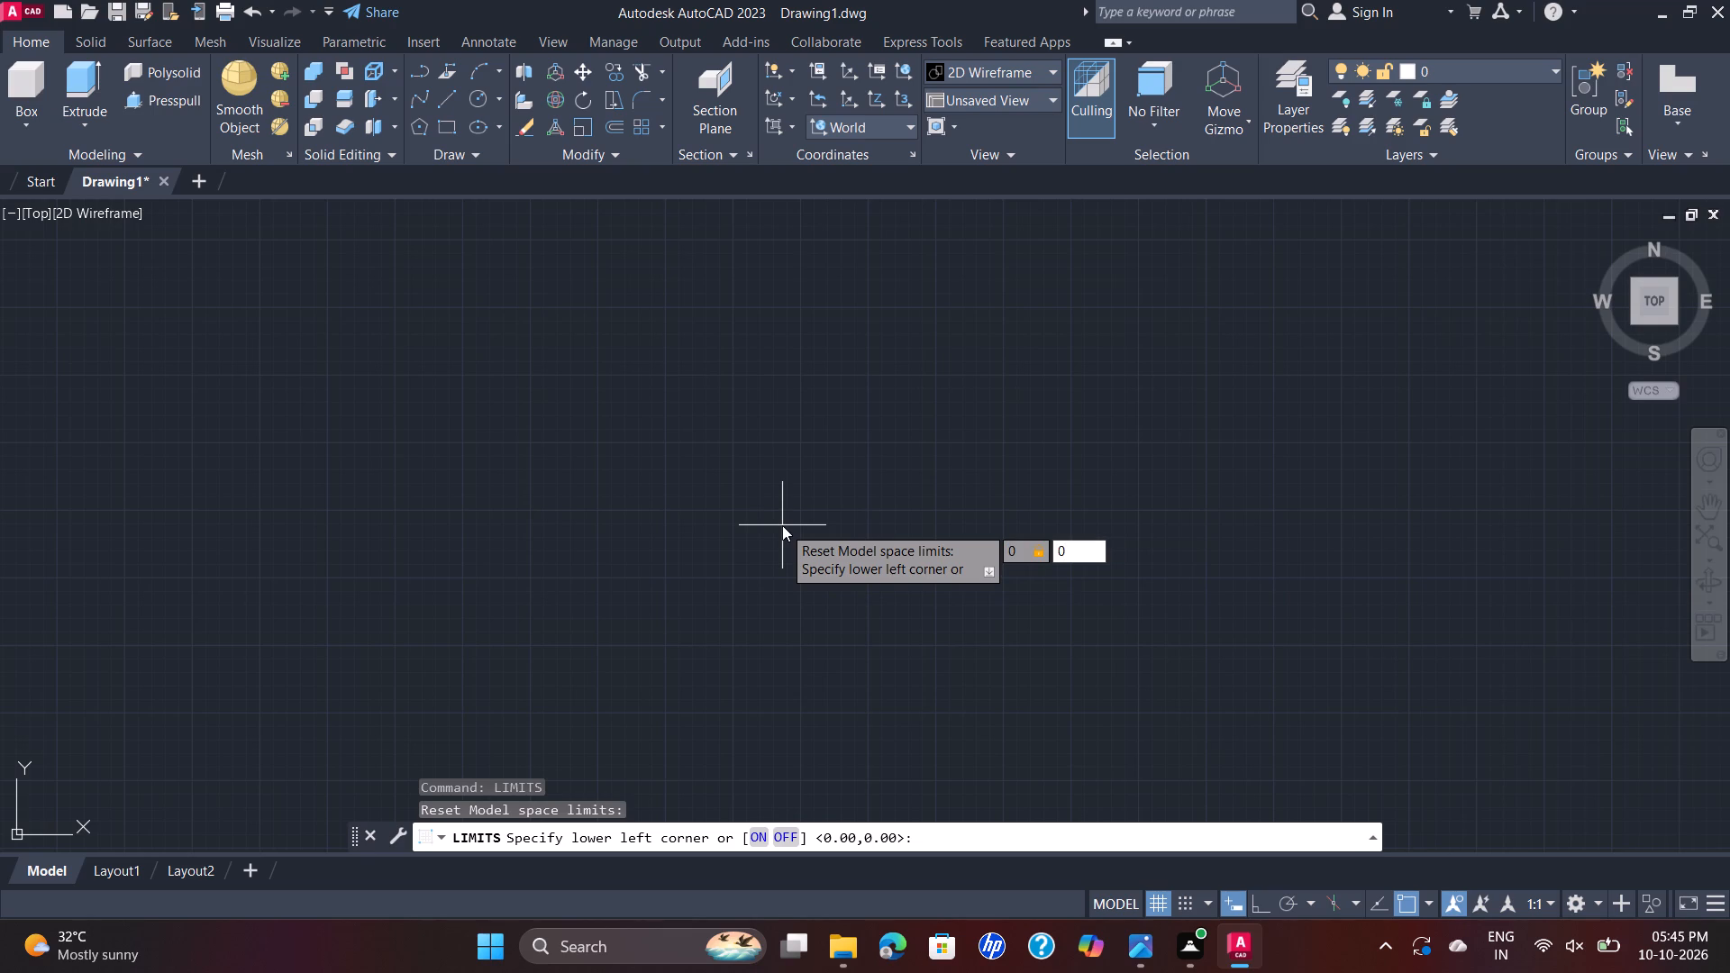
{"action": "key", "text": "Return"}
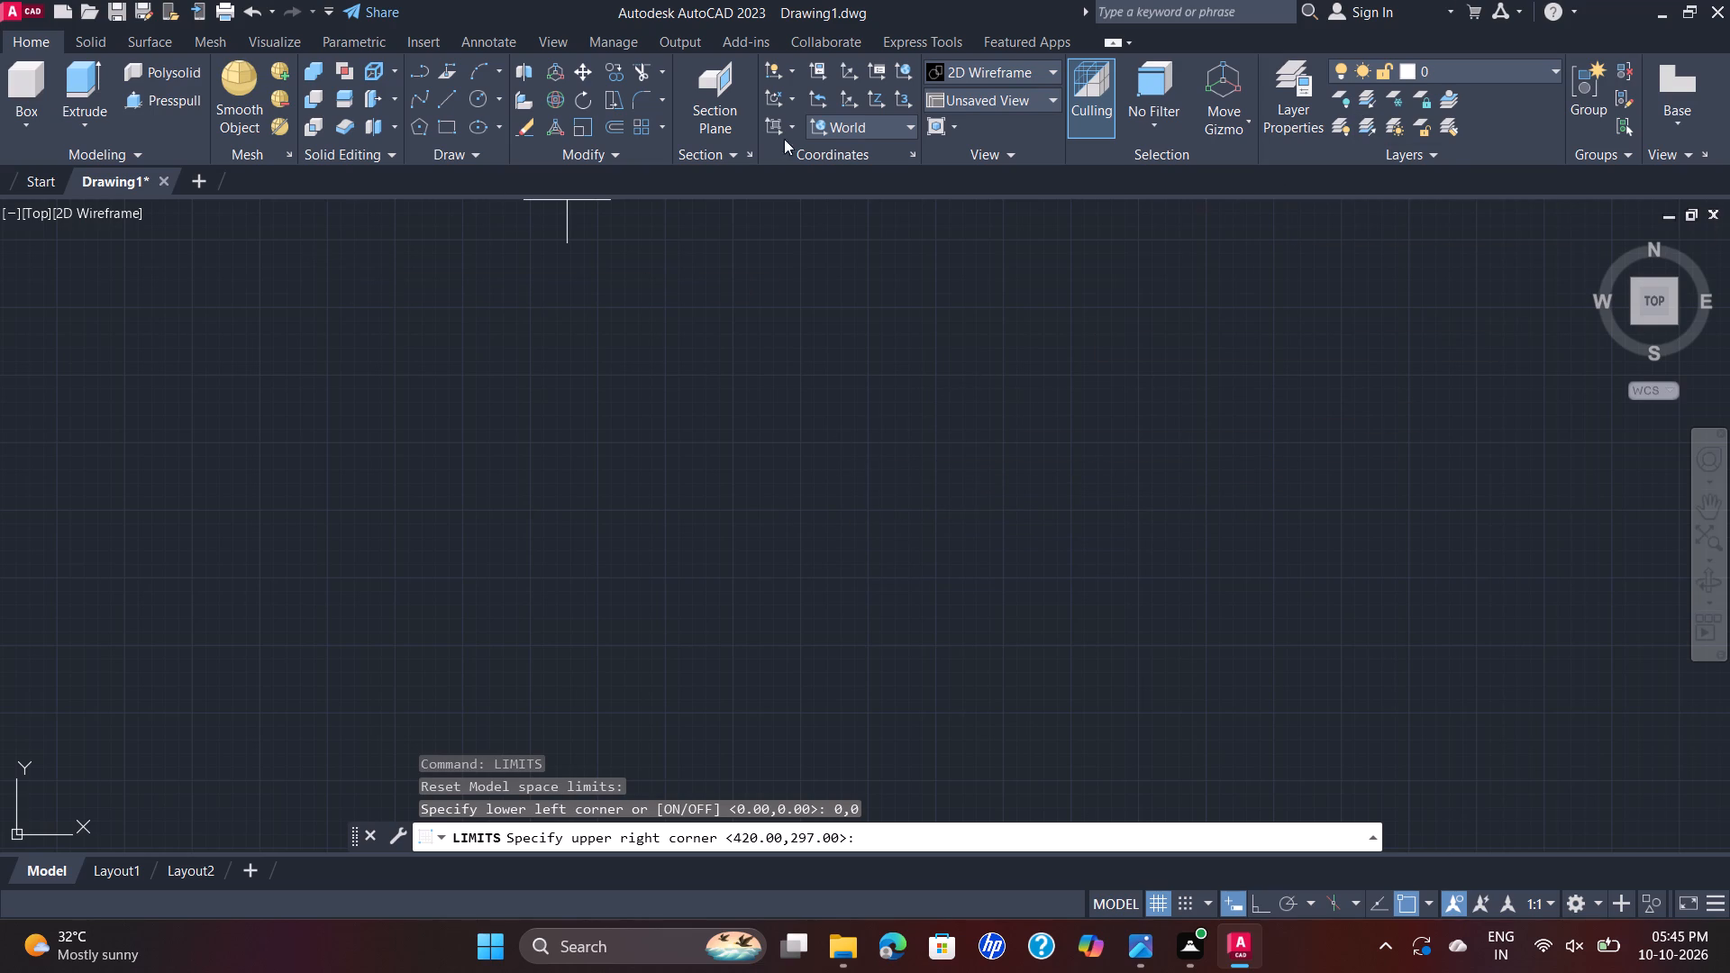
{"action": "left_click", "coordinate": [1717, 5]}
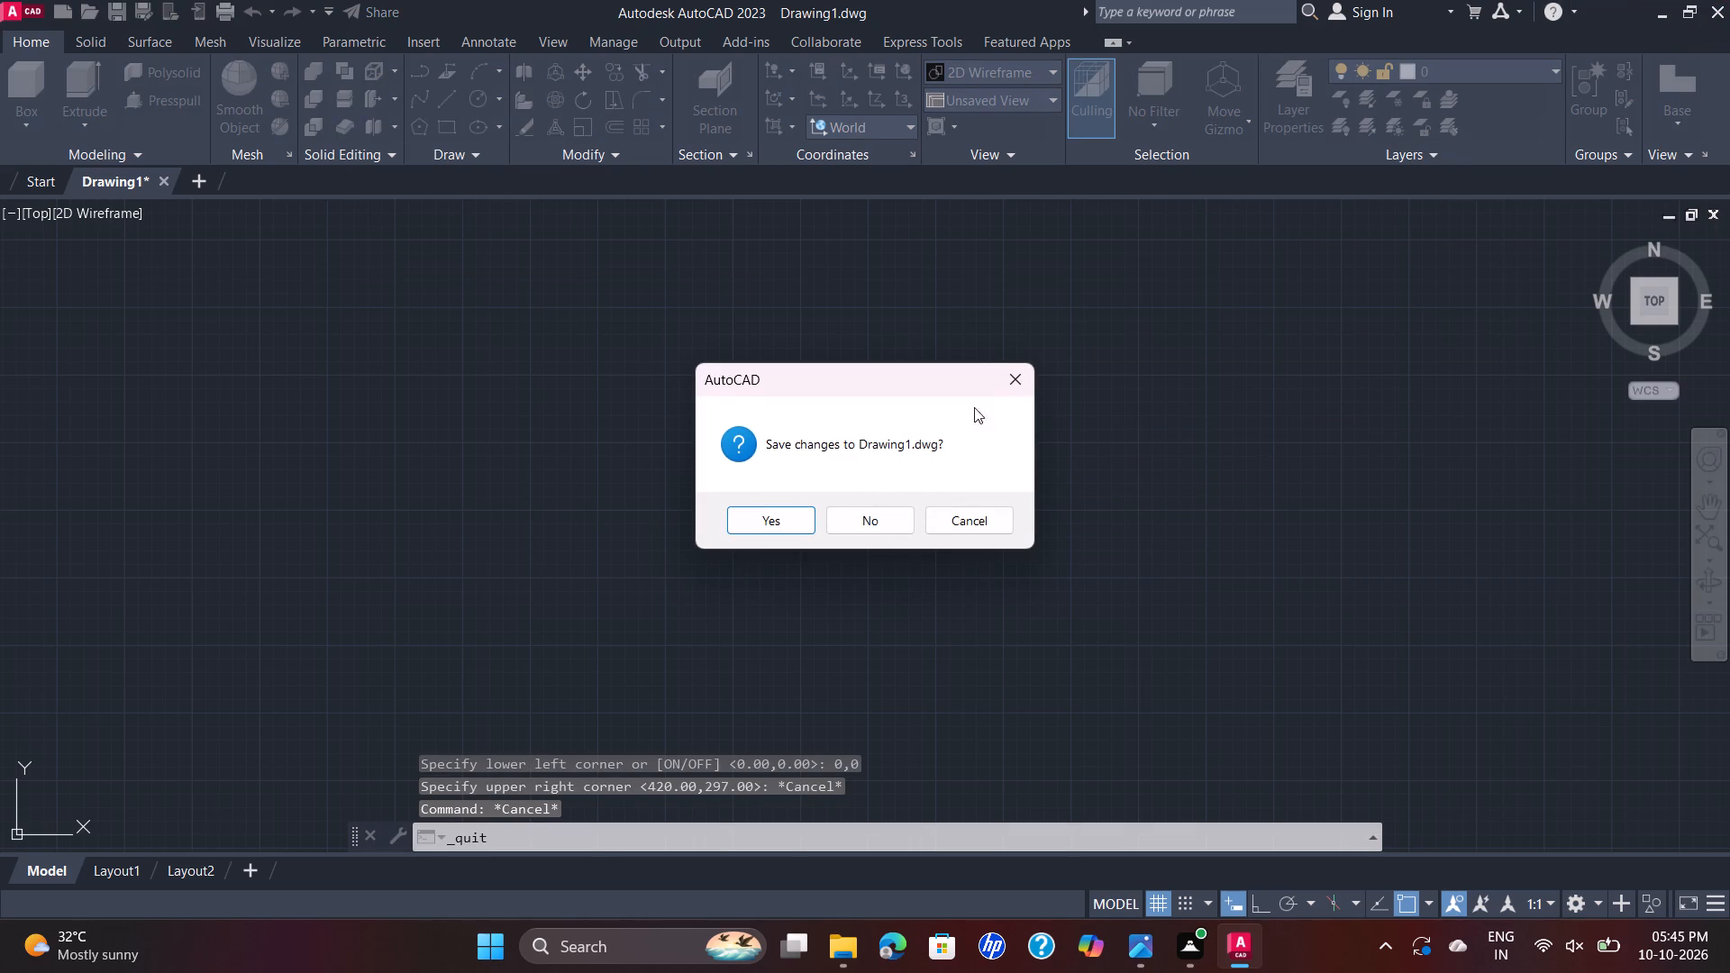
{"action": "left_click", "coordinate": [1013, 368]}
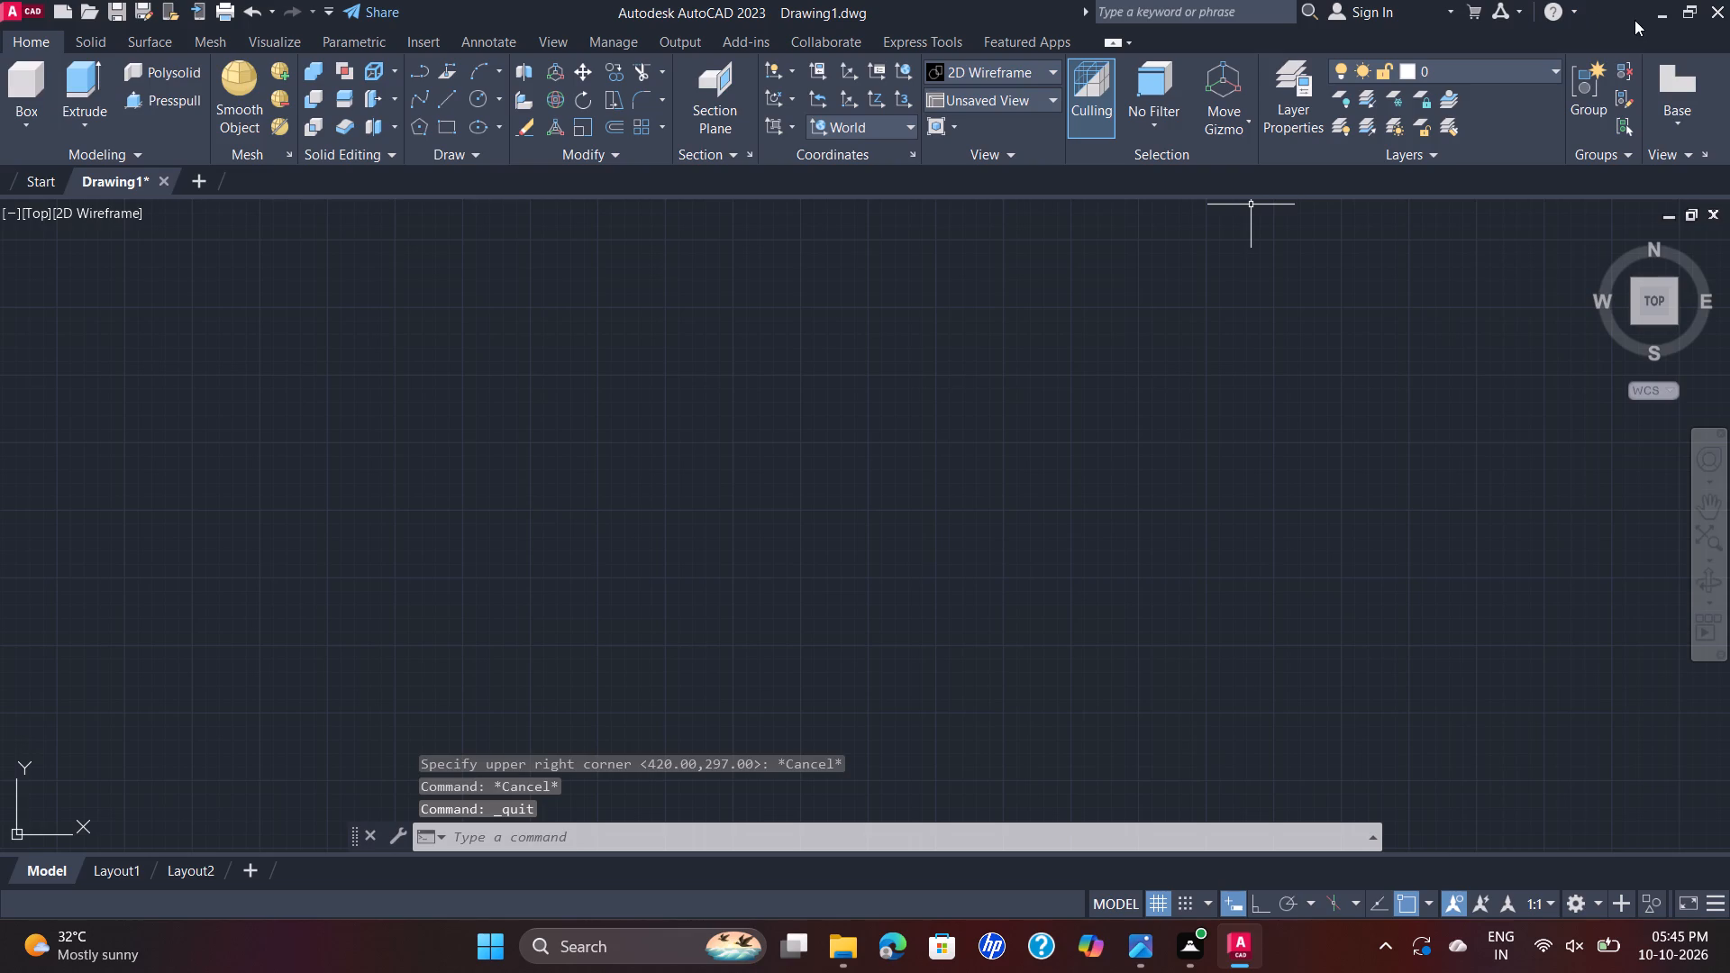
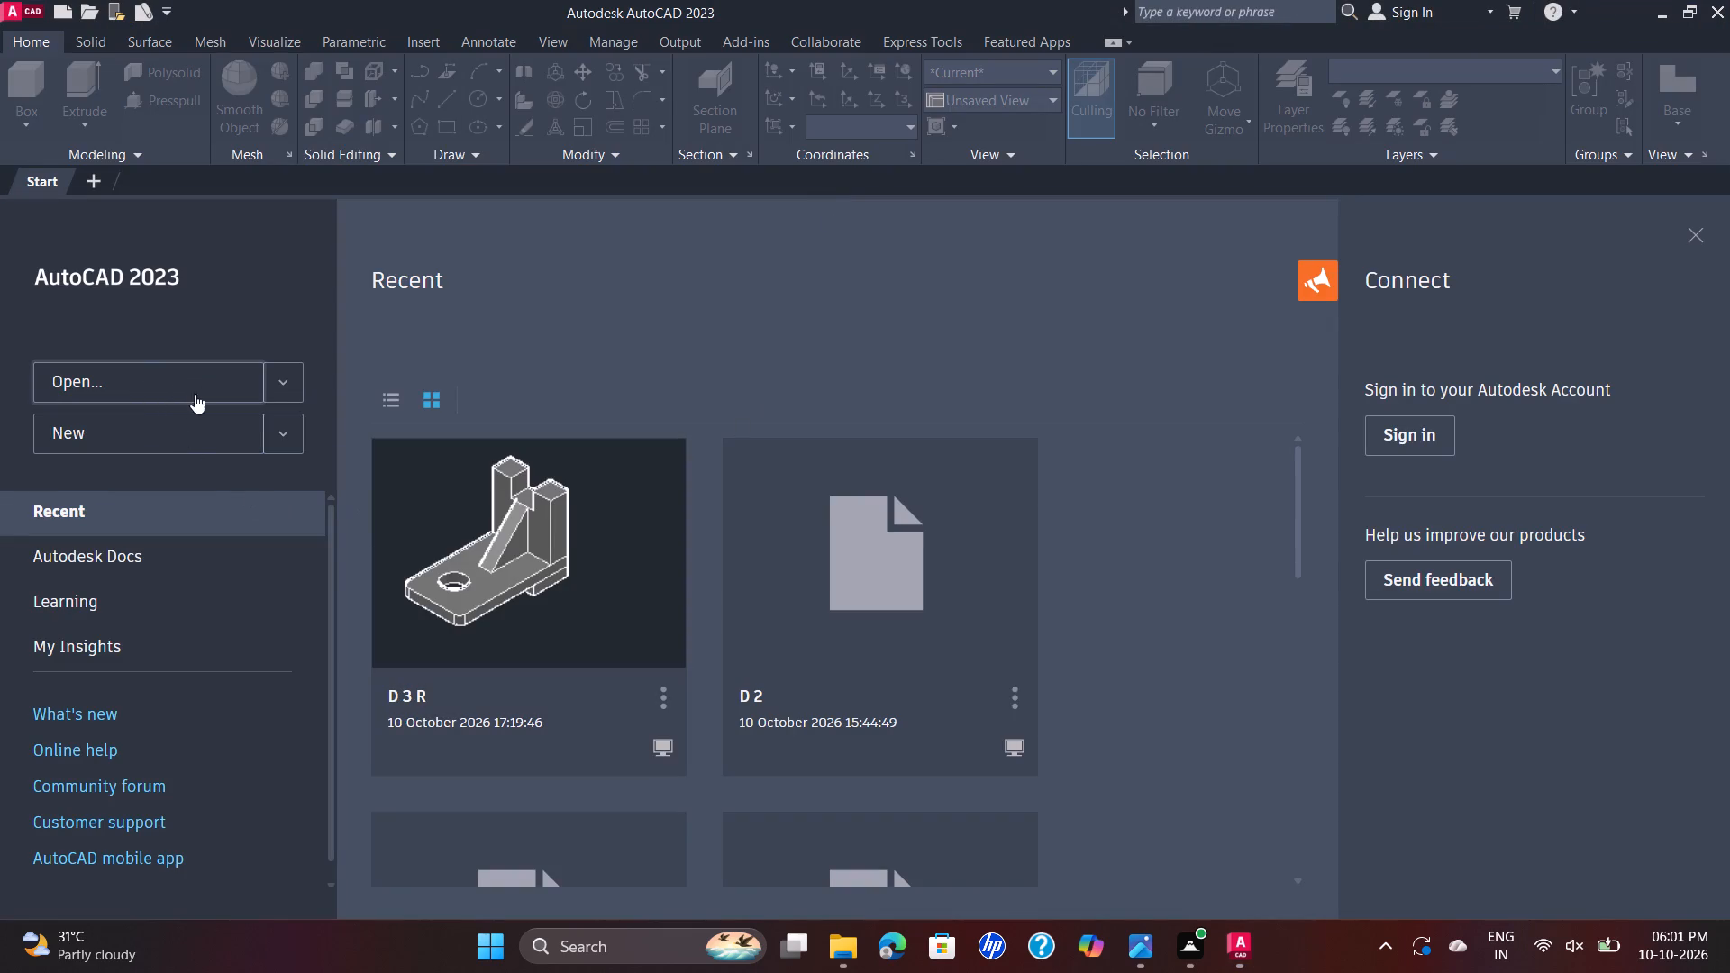
Create a new blank drawing.
{"action": "left_click", "coordinate": [206, 414]}
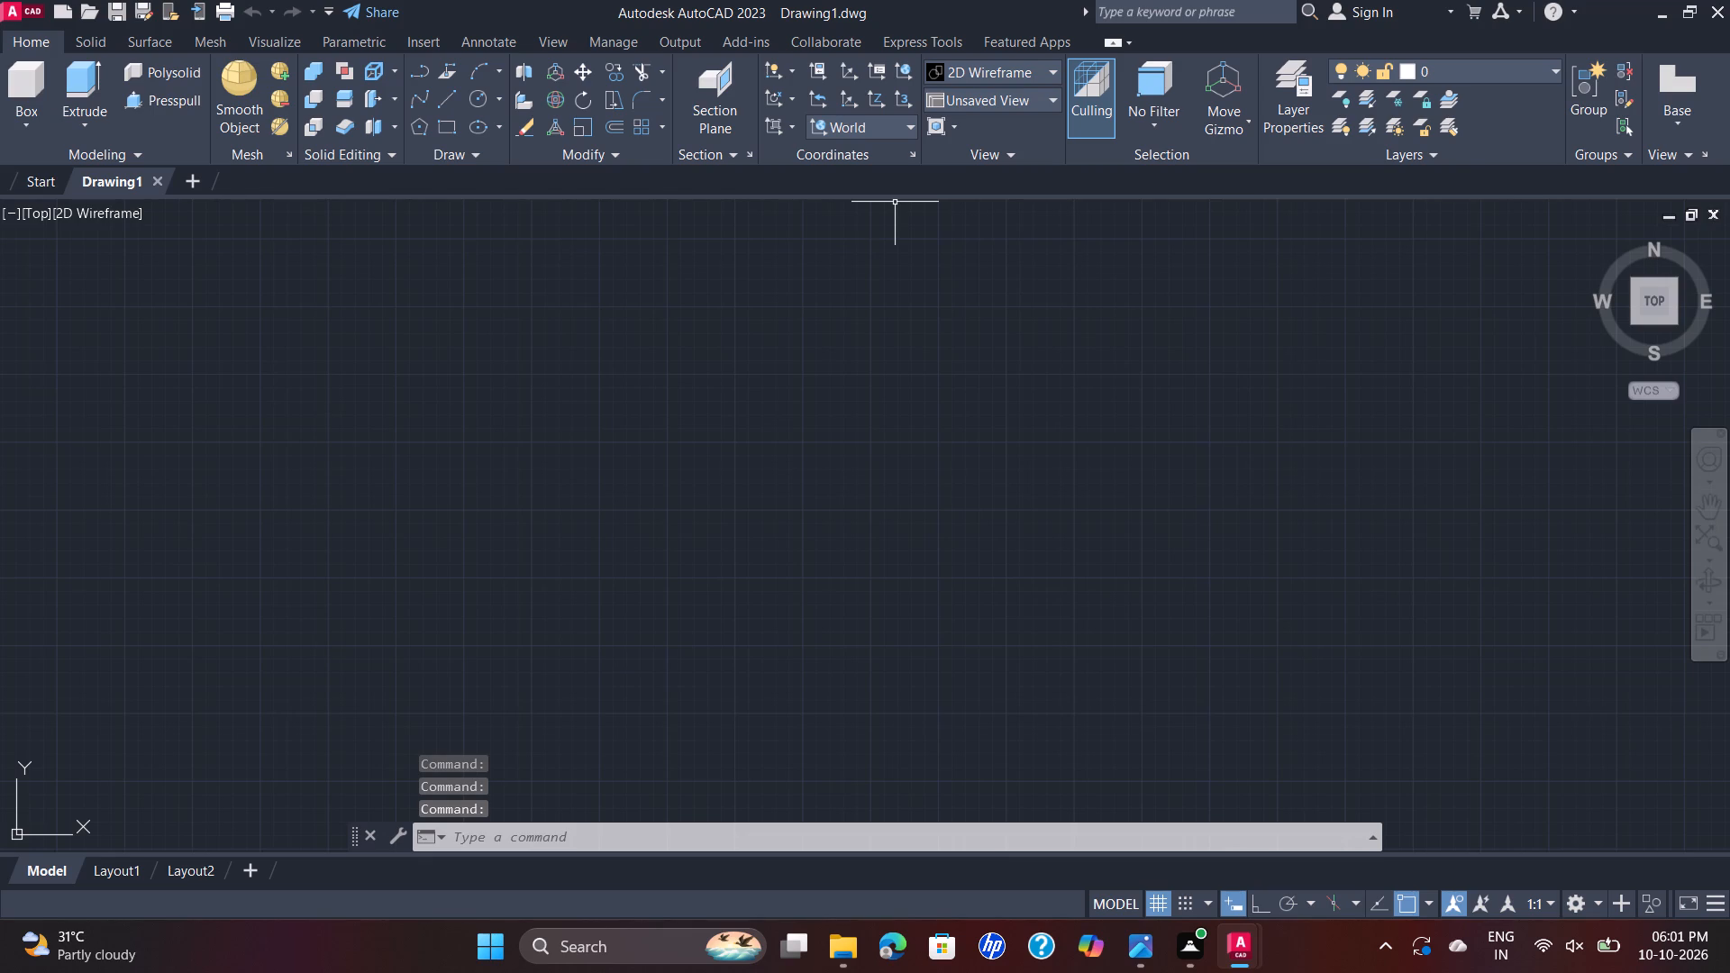
Set the drawing units' length precision to two decimal places (0.00).
{"action": "type", "text": "UN"}
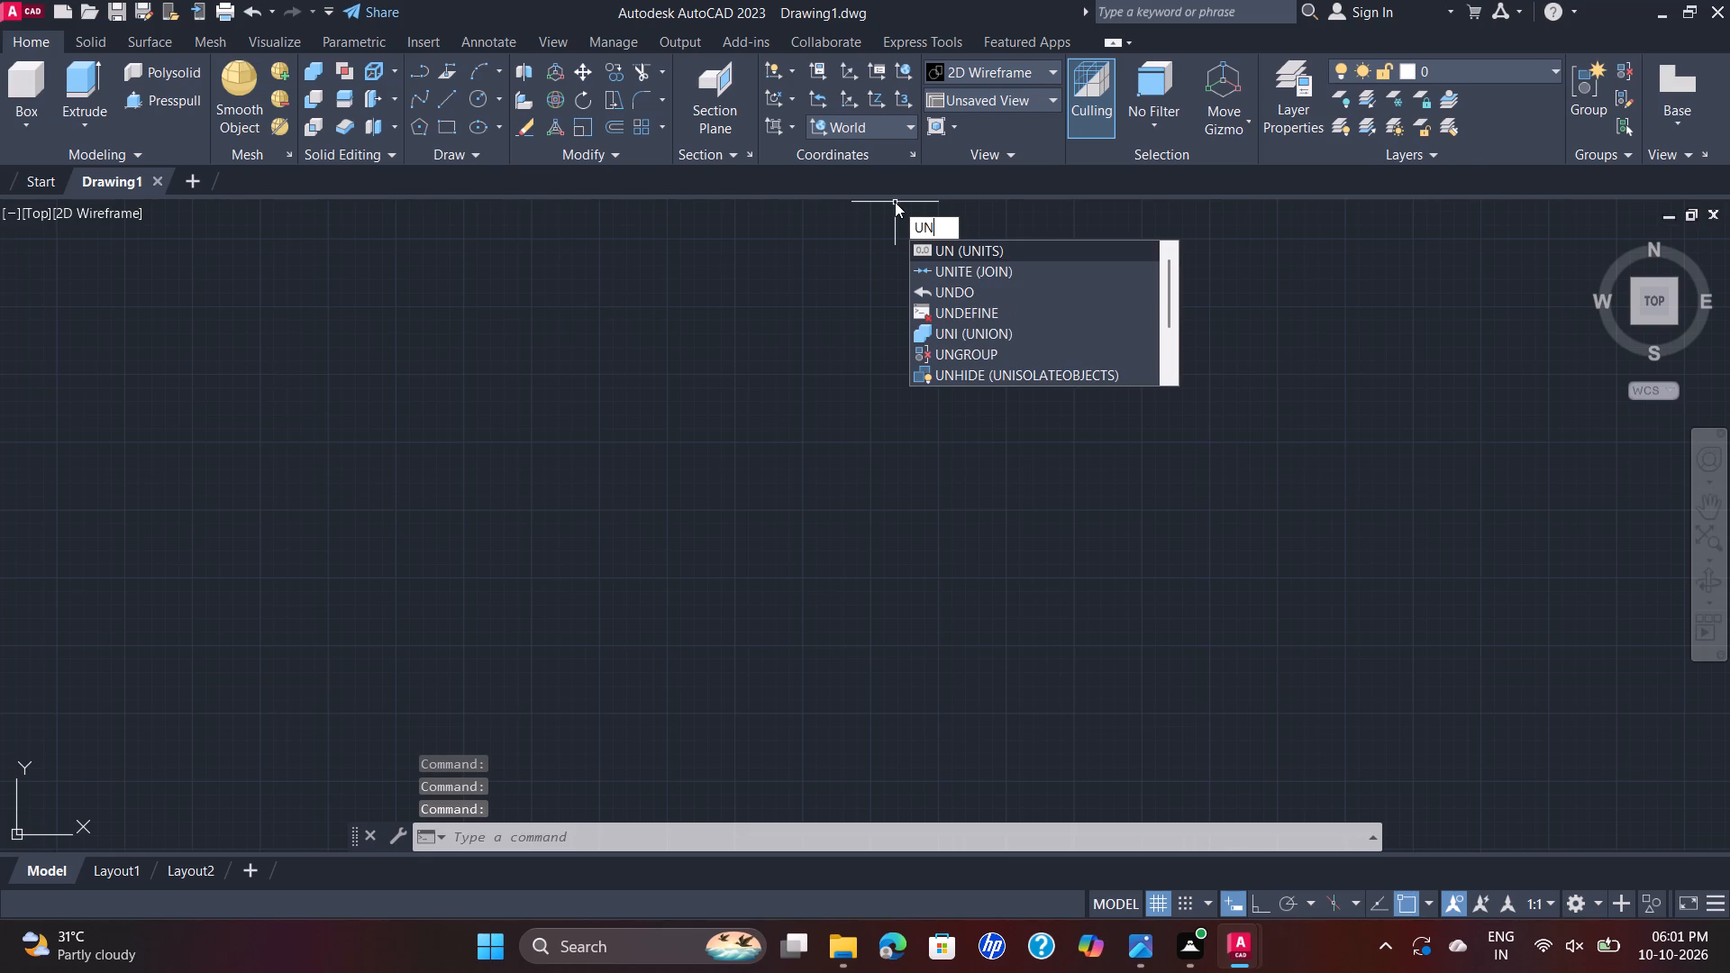
{"action": "key", "text": "Return"}
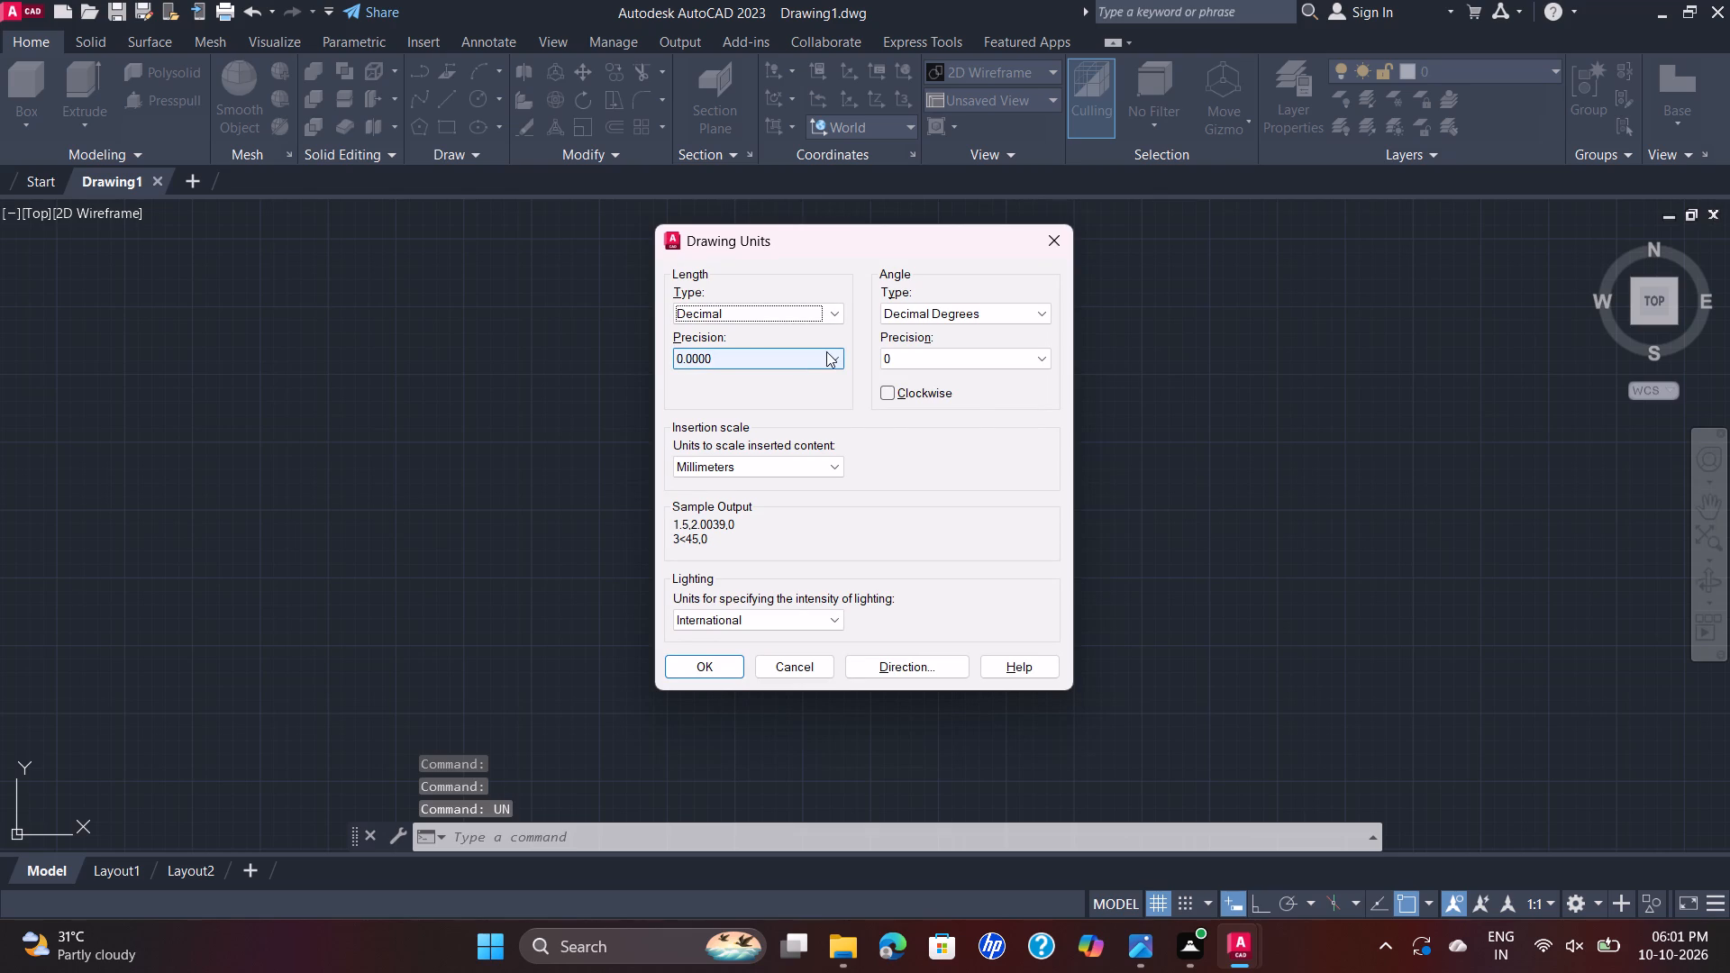
{"action": "left_click", "coordinate": [836, 359]}
{"action": "left_click", "coordinate": [798, 412]}
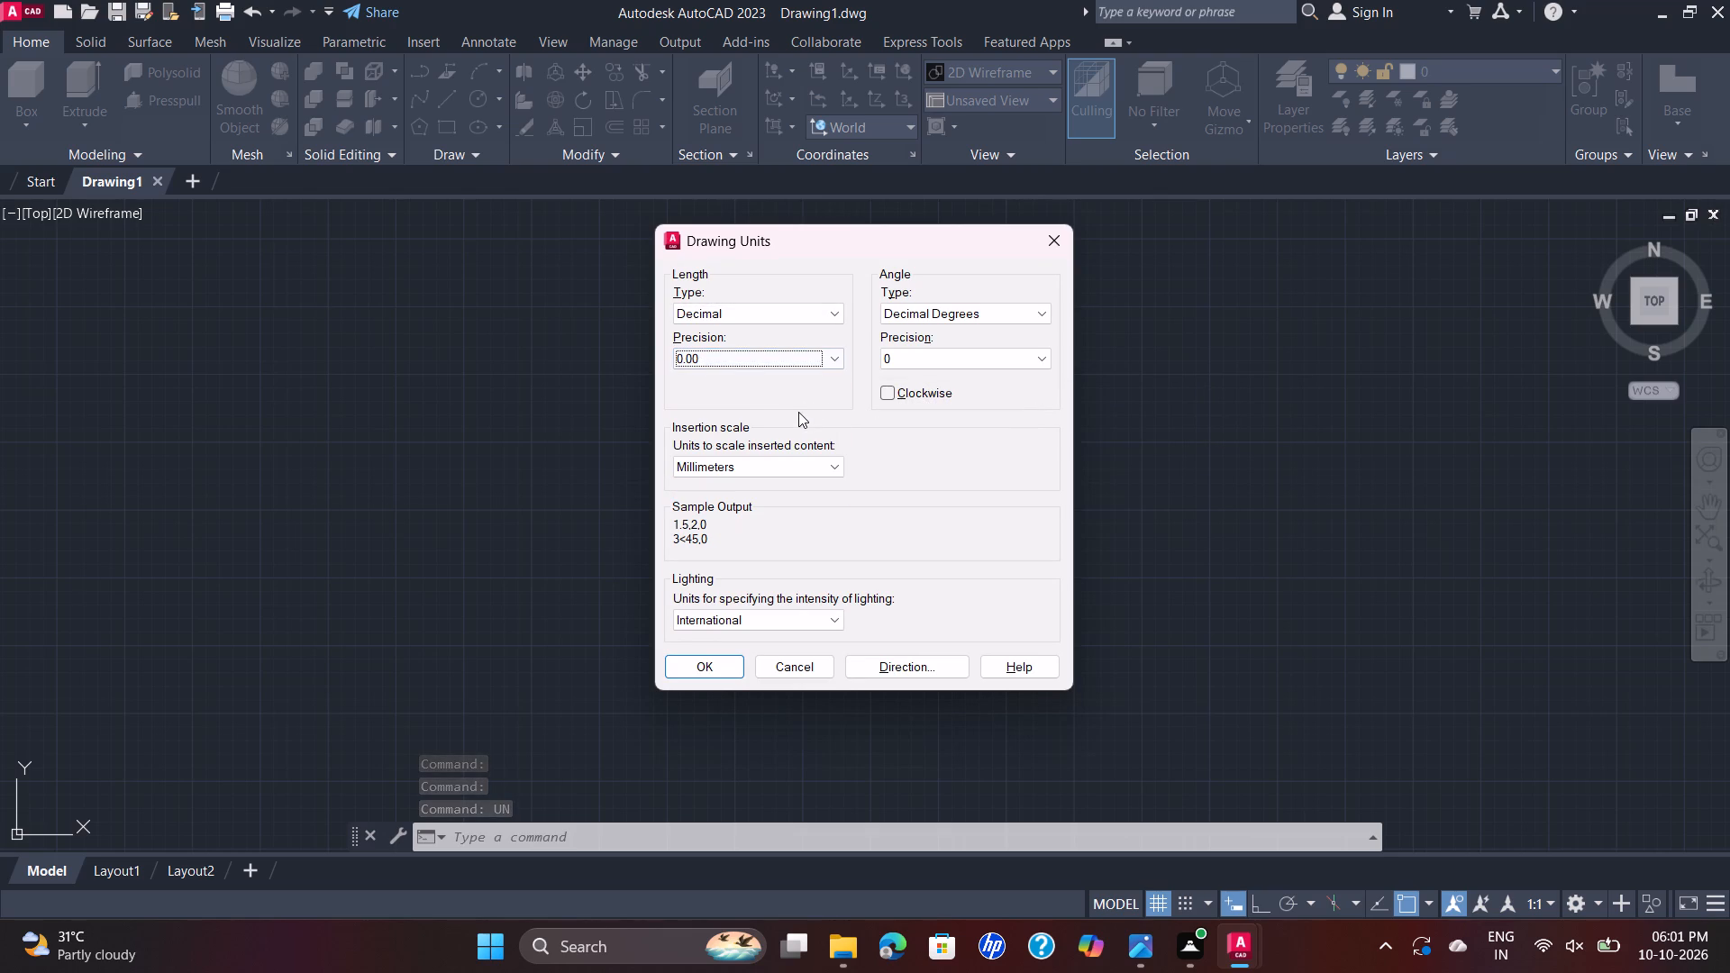
{"action": "left_click", "coordinate": [697, 667]}
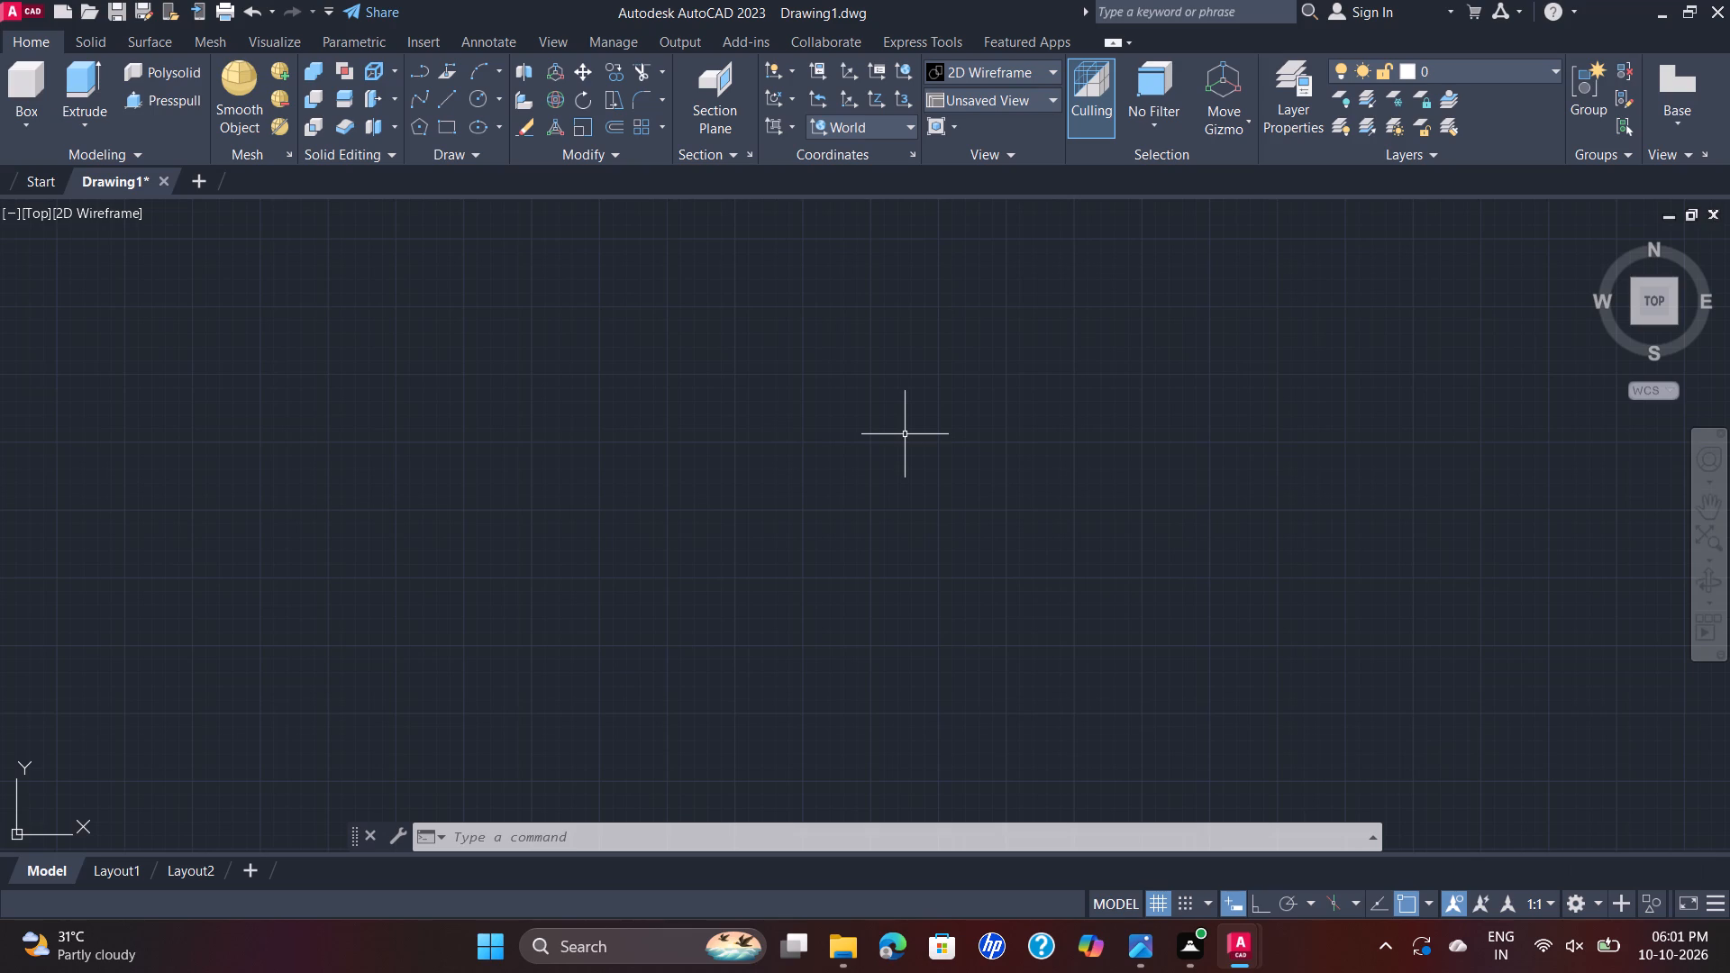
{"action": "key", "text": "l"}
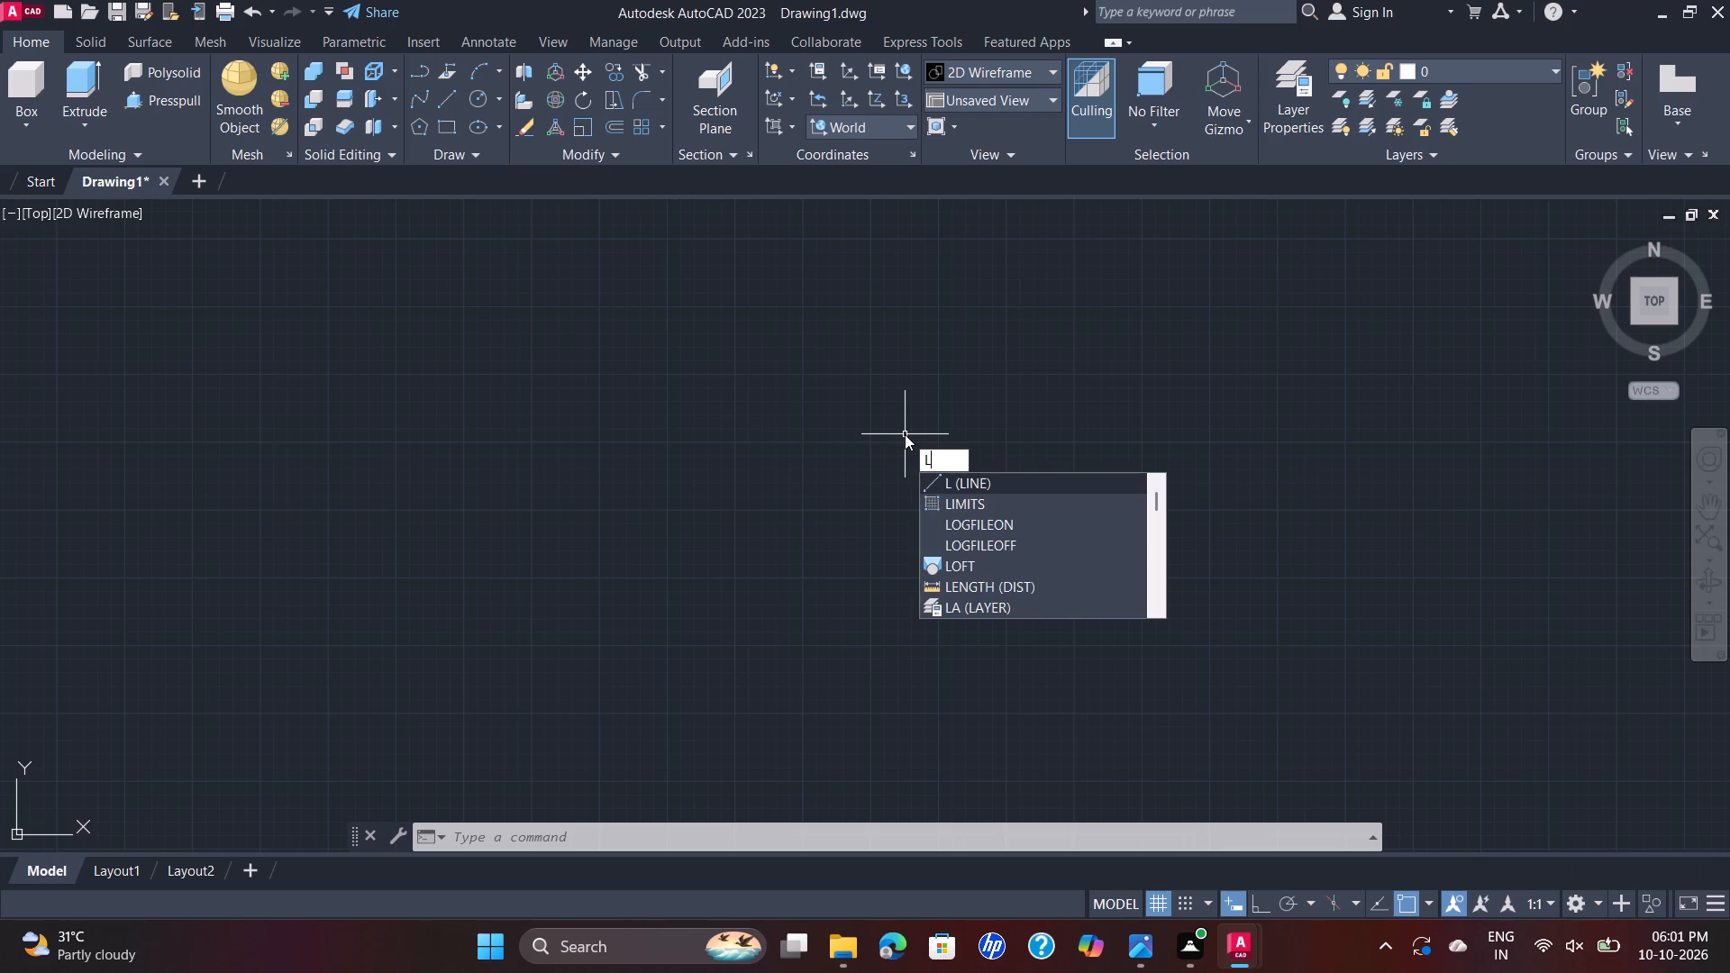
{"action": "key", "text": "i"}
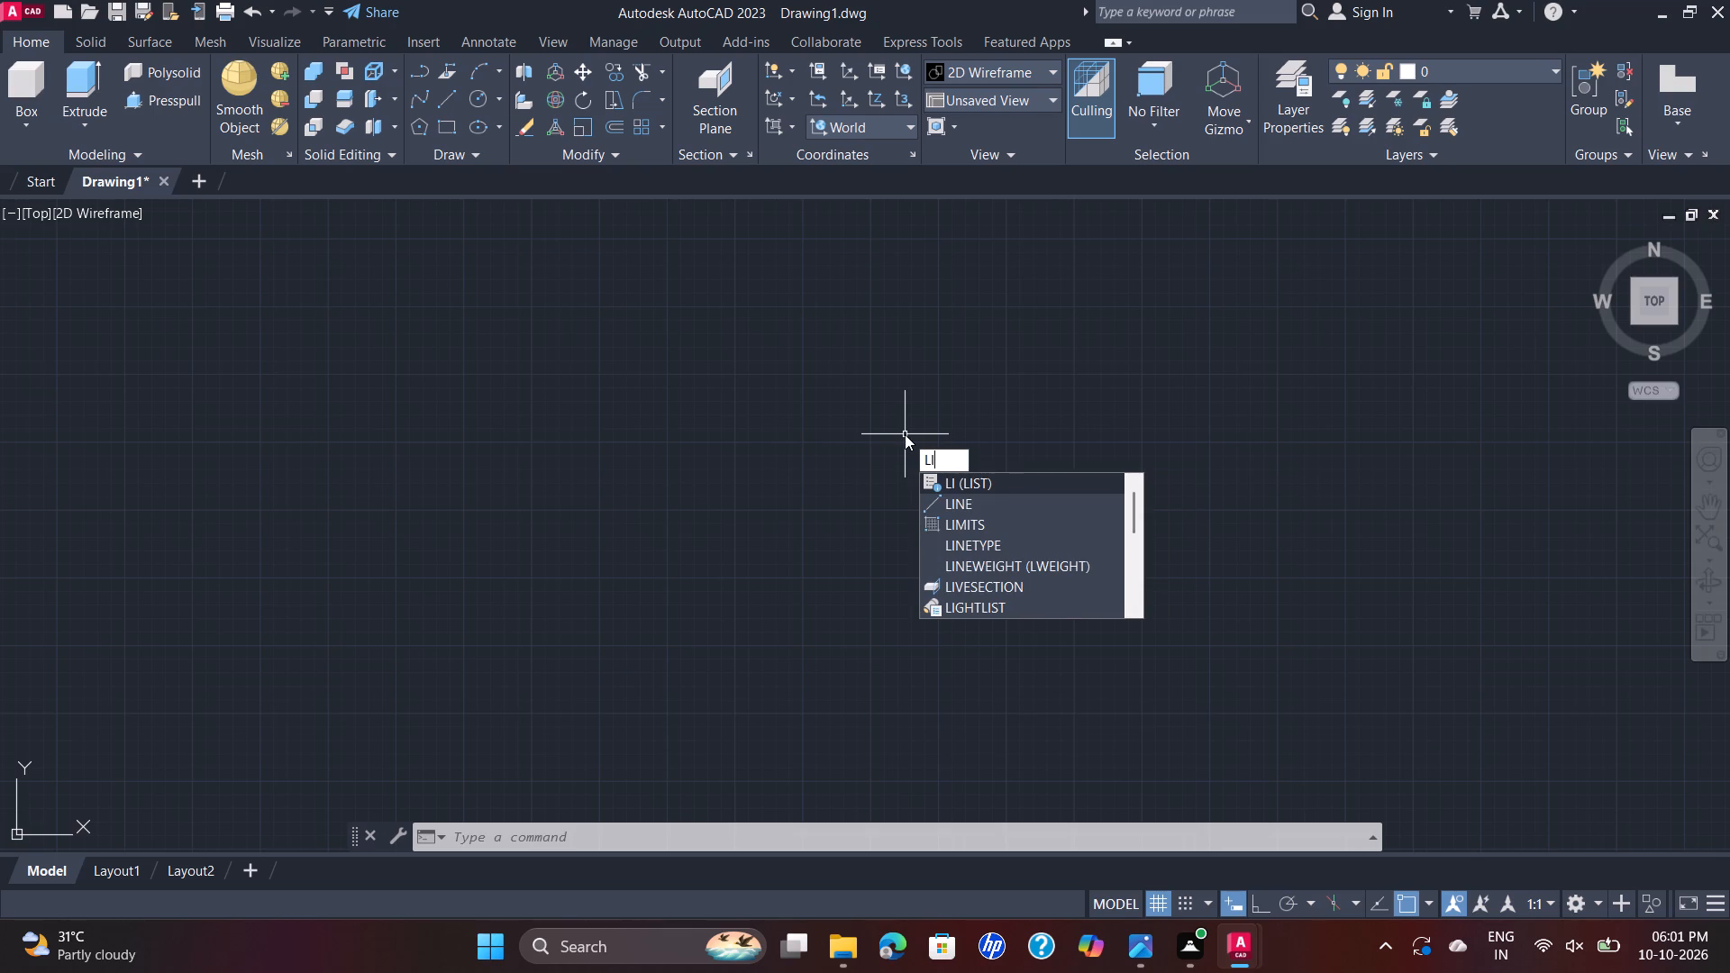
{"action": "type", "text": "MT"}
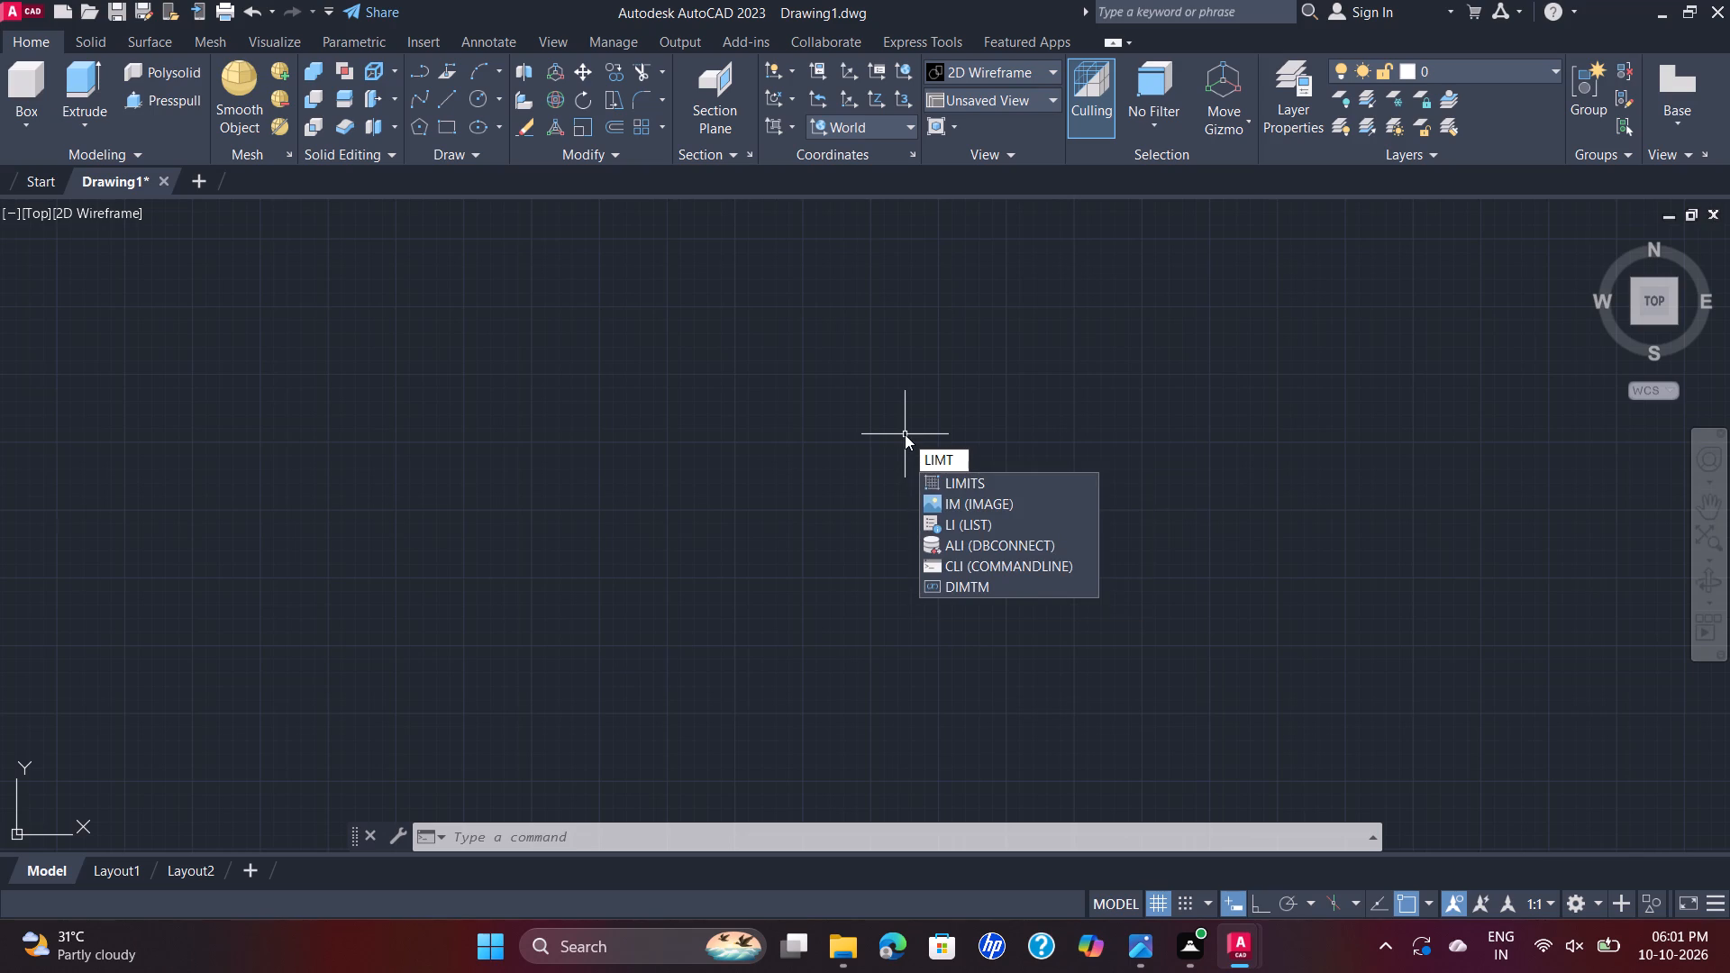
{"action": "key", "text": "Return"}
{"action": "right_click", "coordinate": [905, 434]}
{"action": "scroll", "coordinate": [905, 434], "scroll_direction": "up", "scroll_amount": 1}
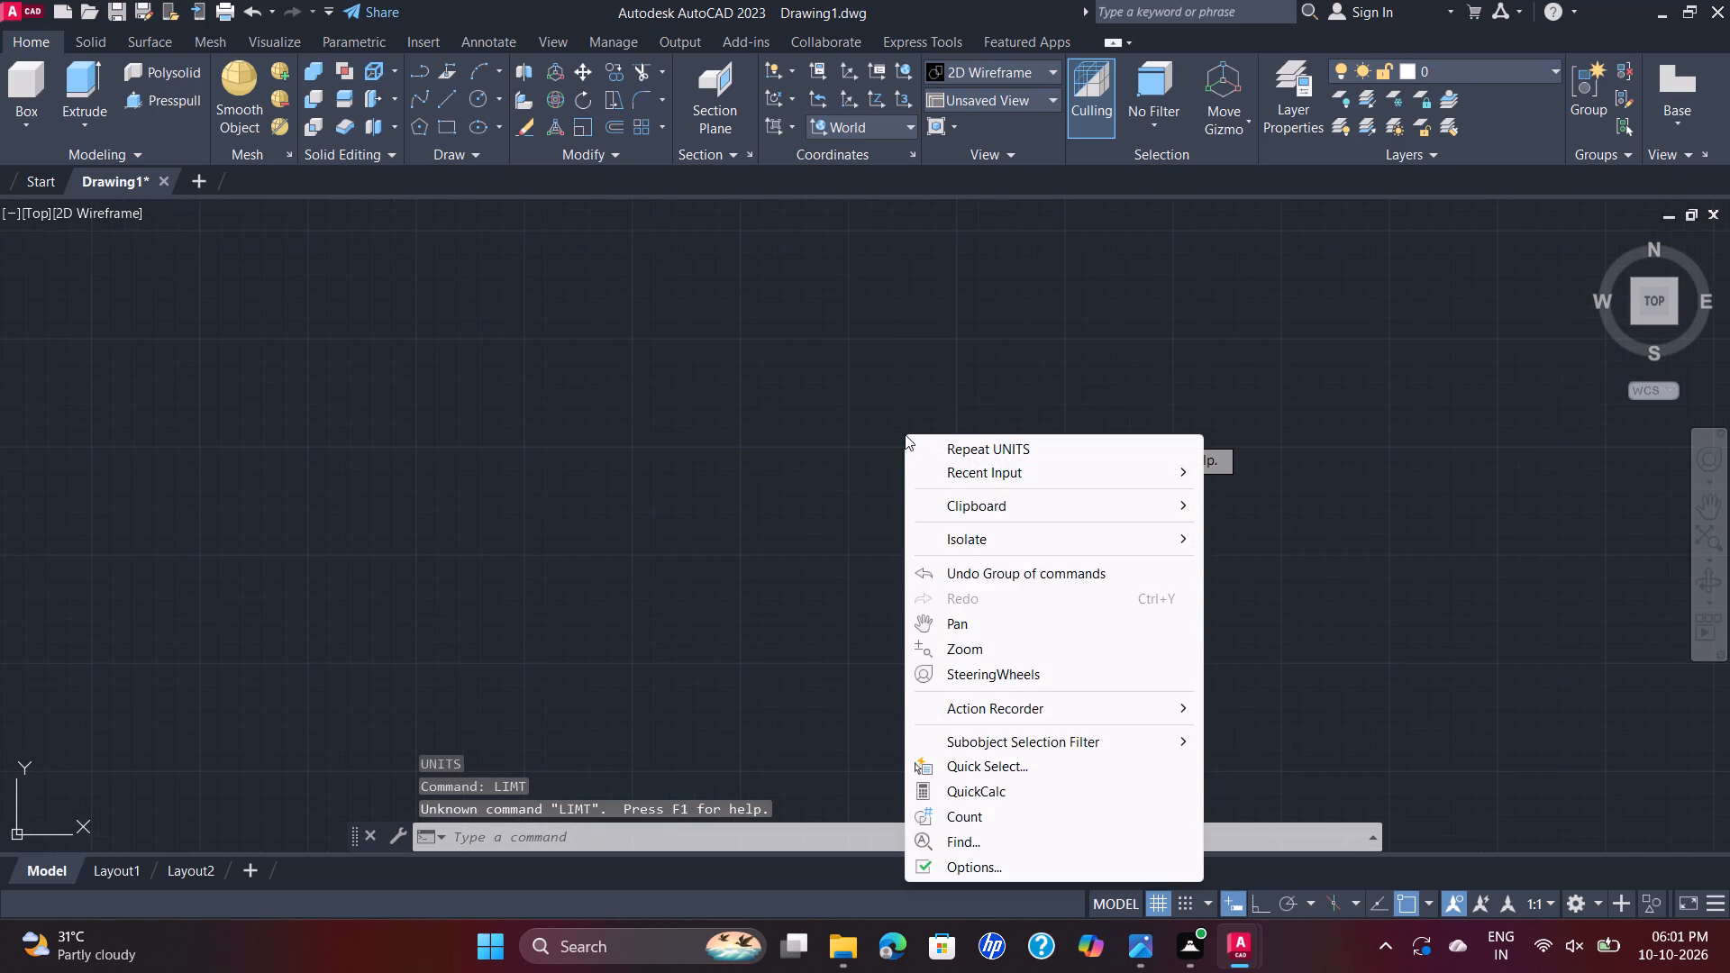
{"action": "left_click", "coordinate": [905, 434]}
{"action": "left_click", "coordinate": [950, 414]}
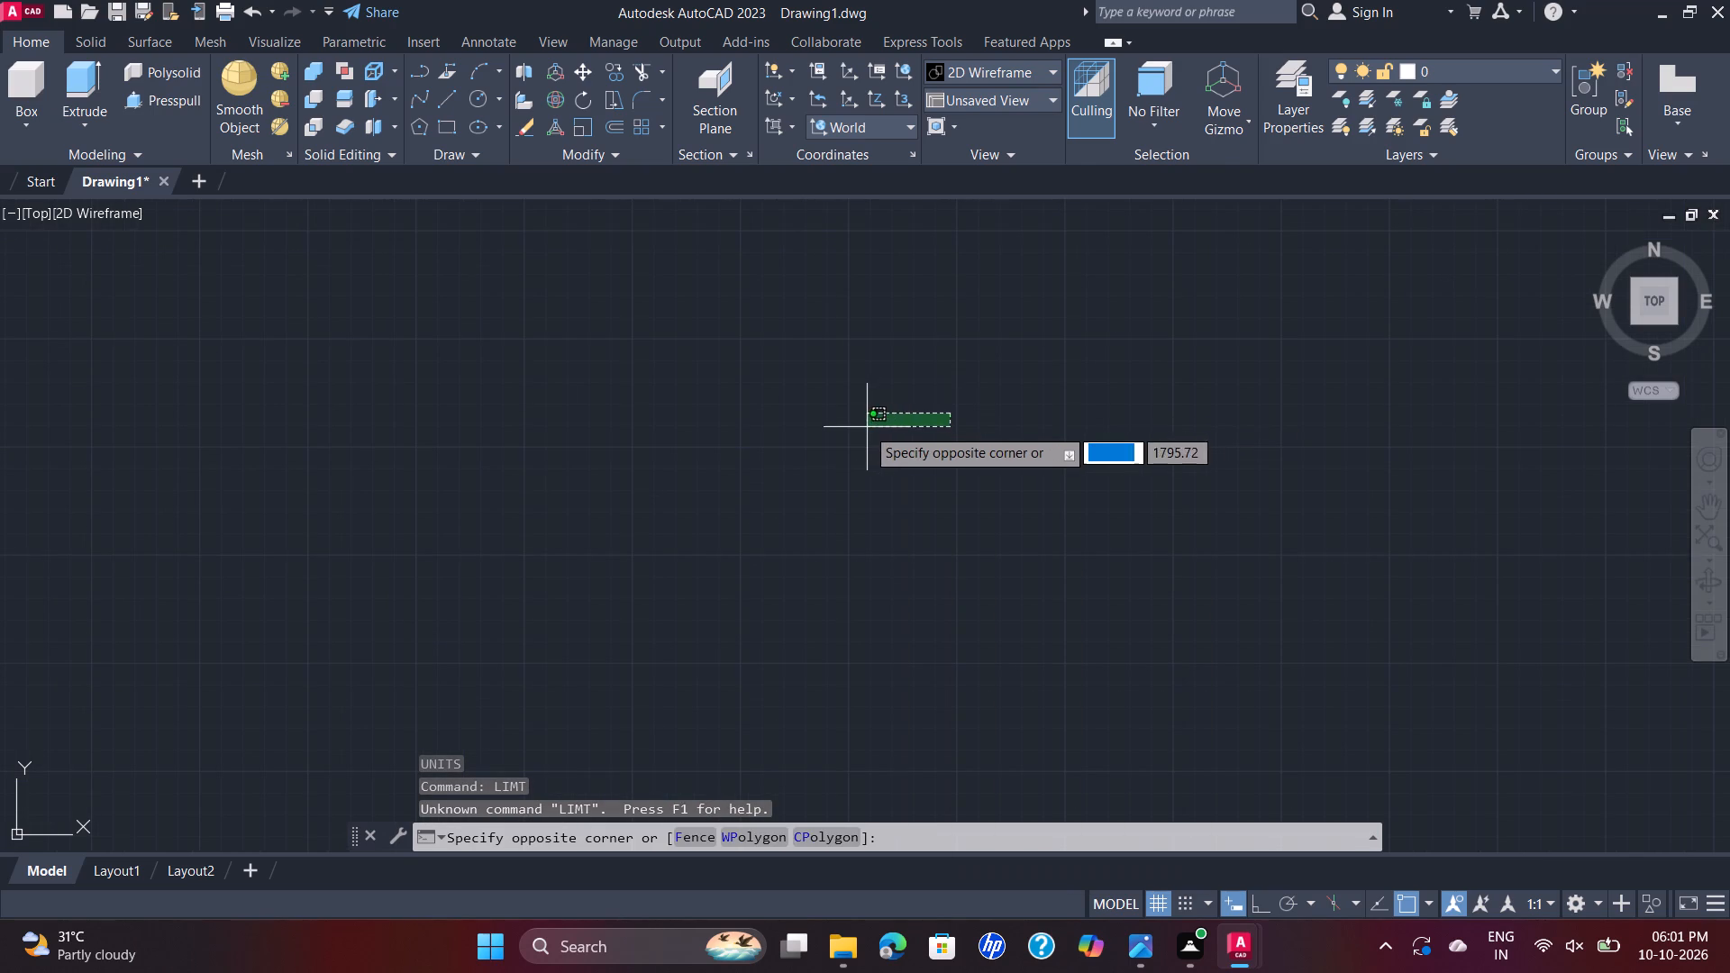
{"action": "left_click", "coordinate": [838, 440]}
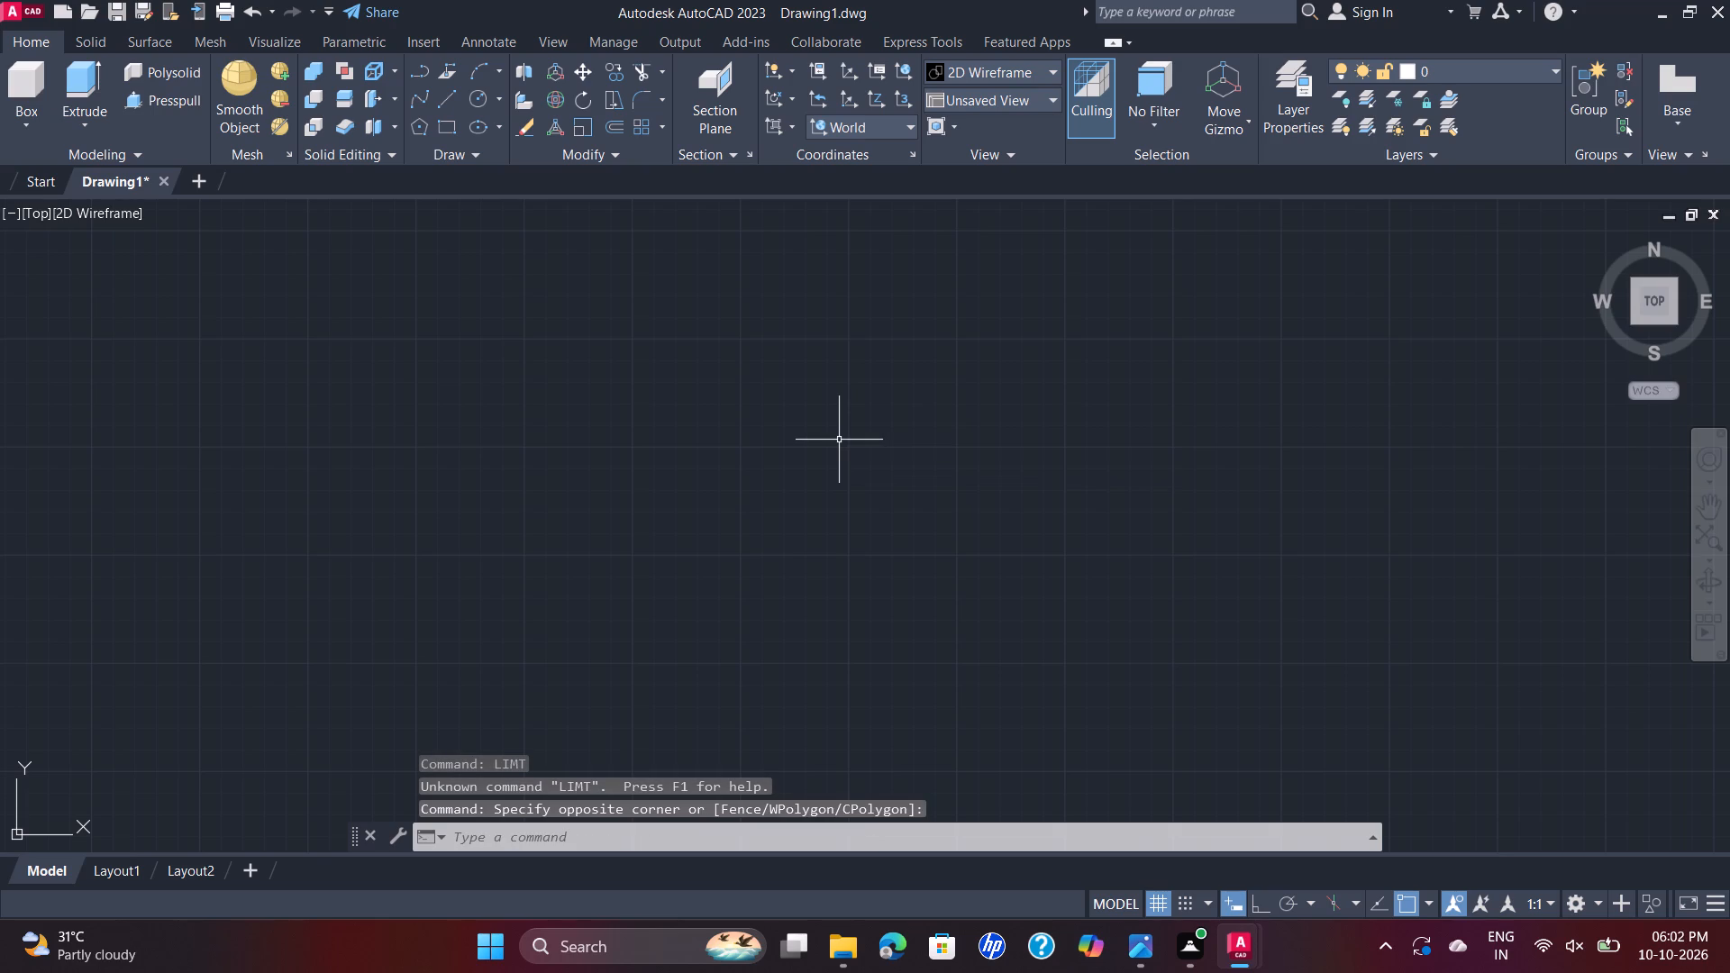
Set the model space limits with the lower left corner at 0,0 and the upper right corner at 200,200.
{"action": "type", "text": "LIM"}
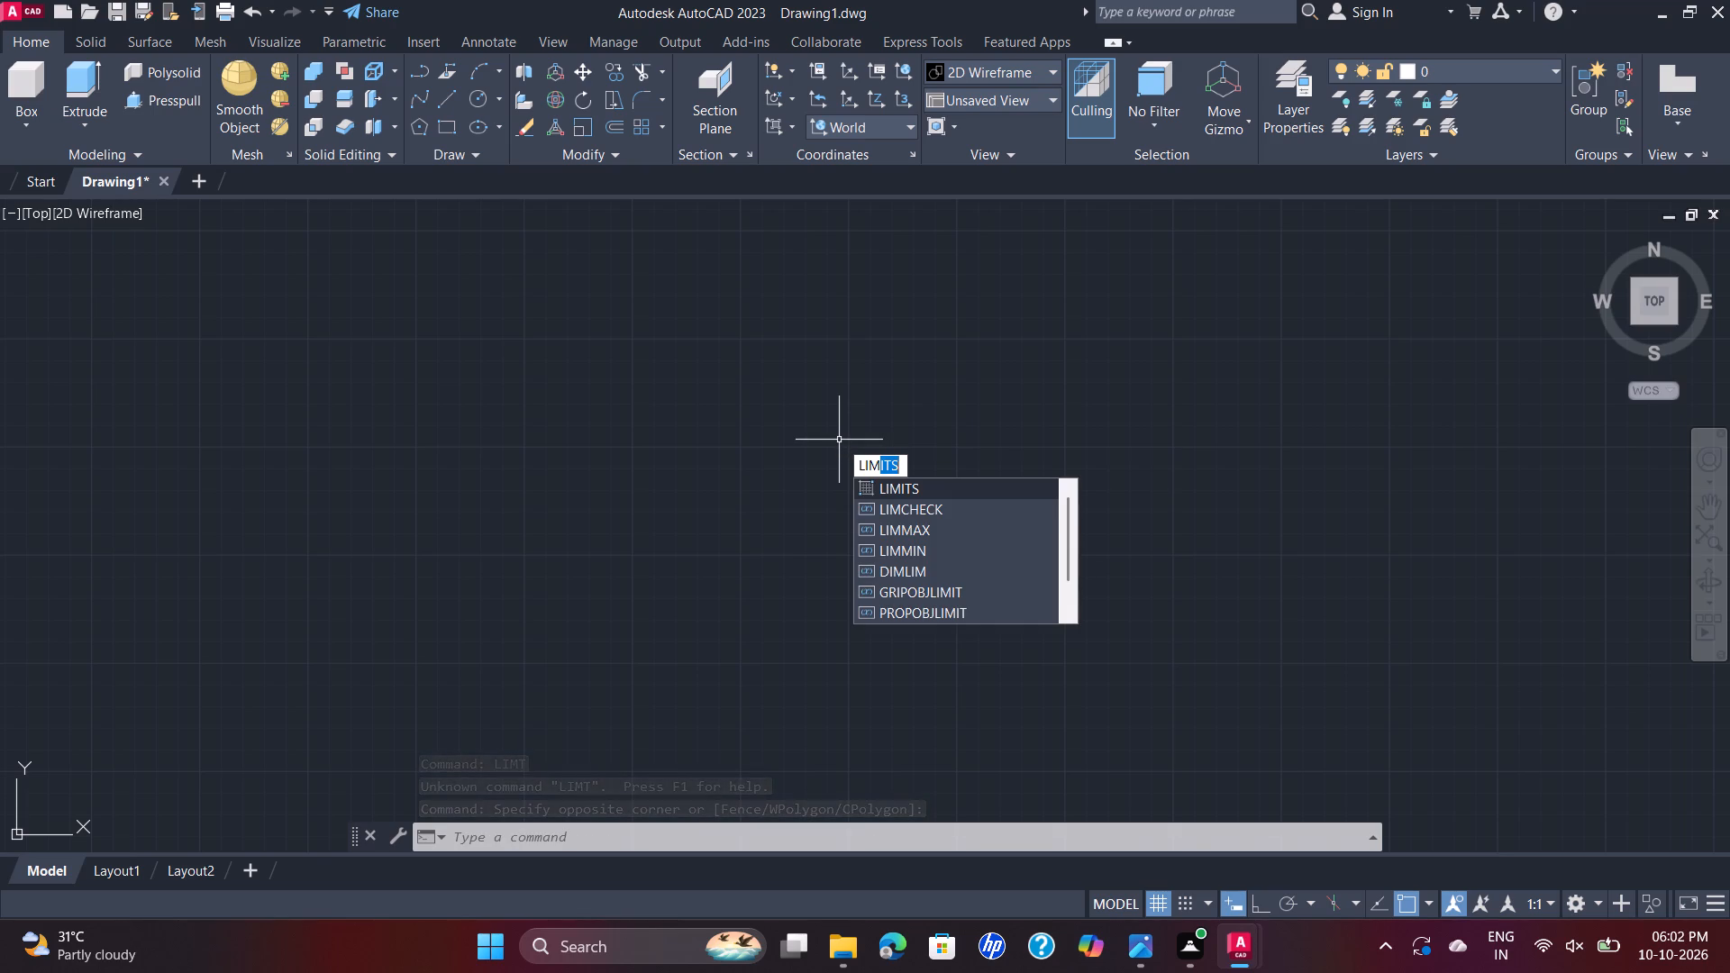
{"action": "left_click", "coordinate": [910, 489]}
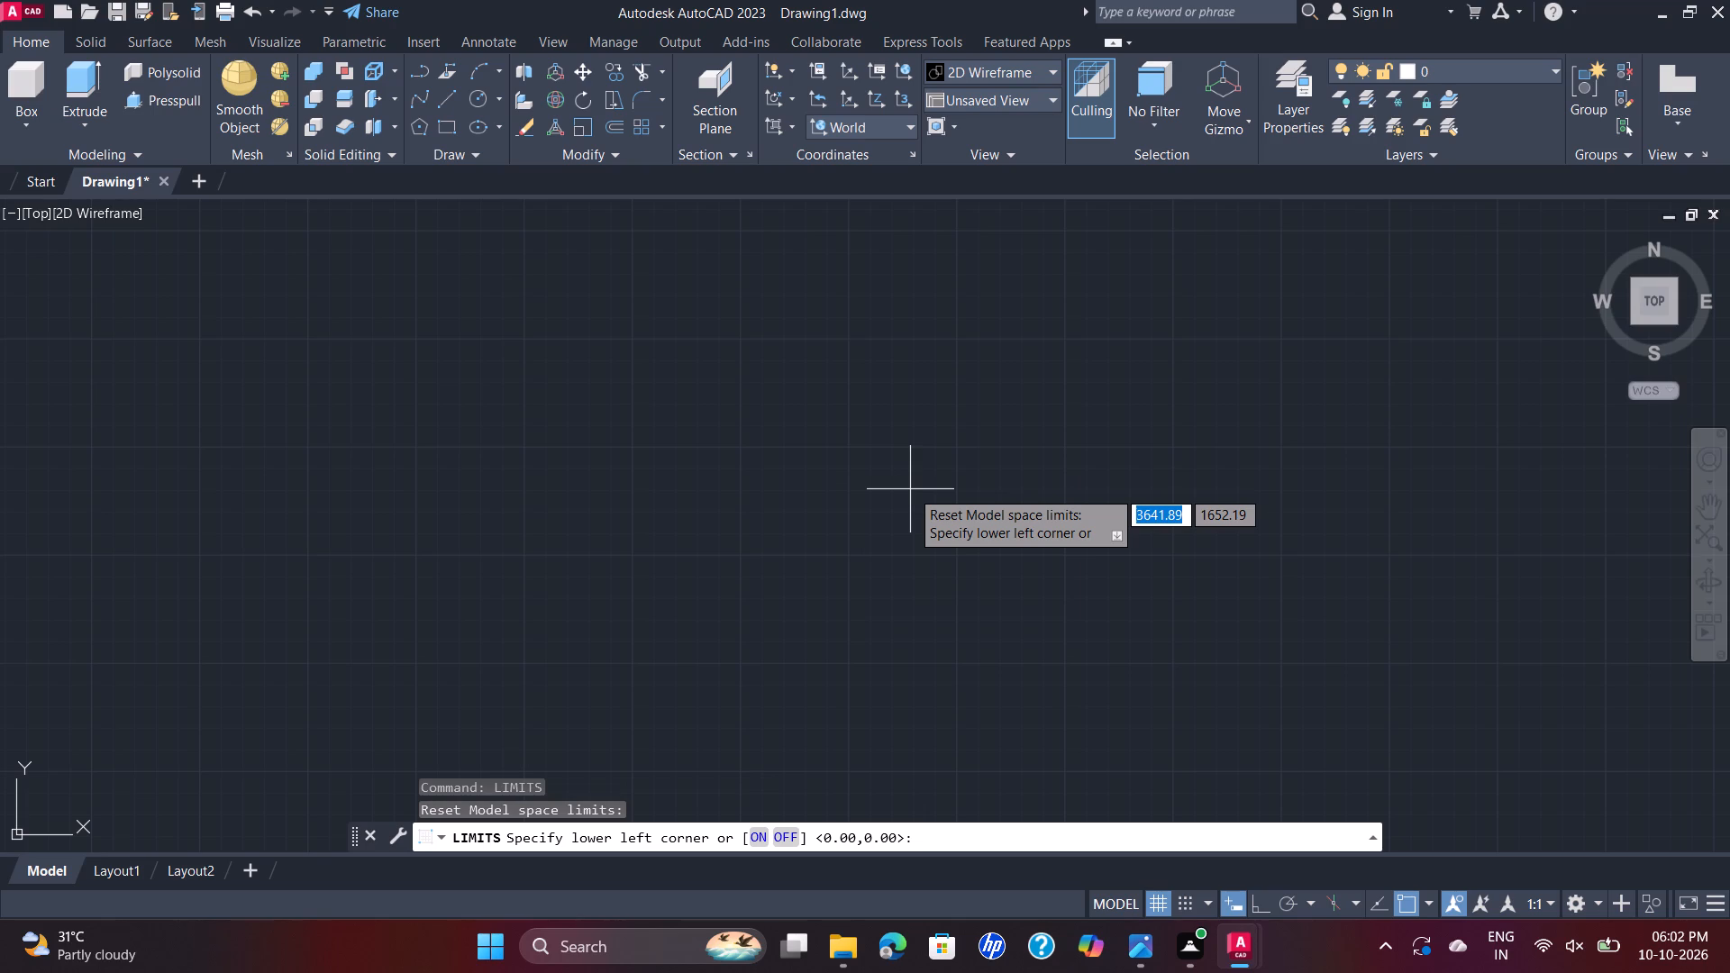
{"action": "key", "text": "0"}
{"action": "type", "text": ",0"}
{"action": "key", "text": "Return"}
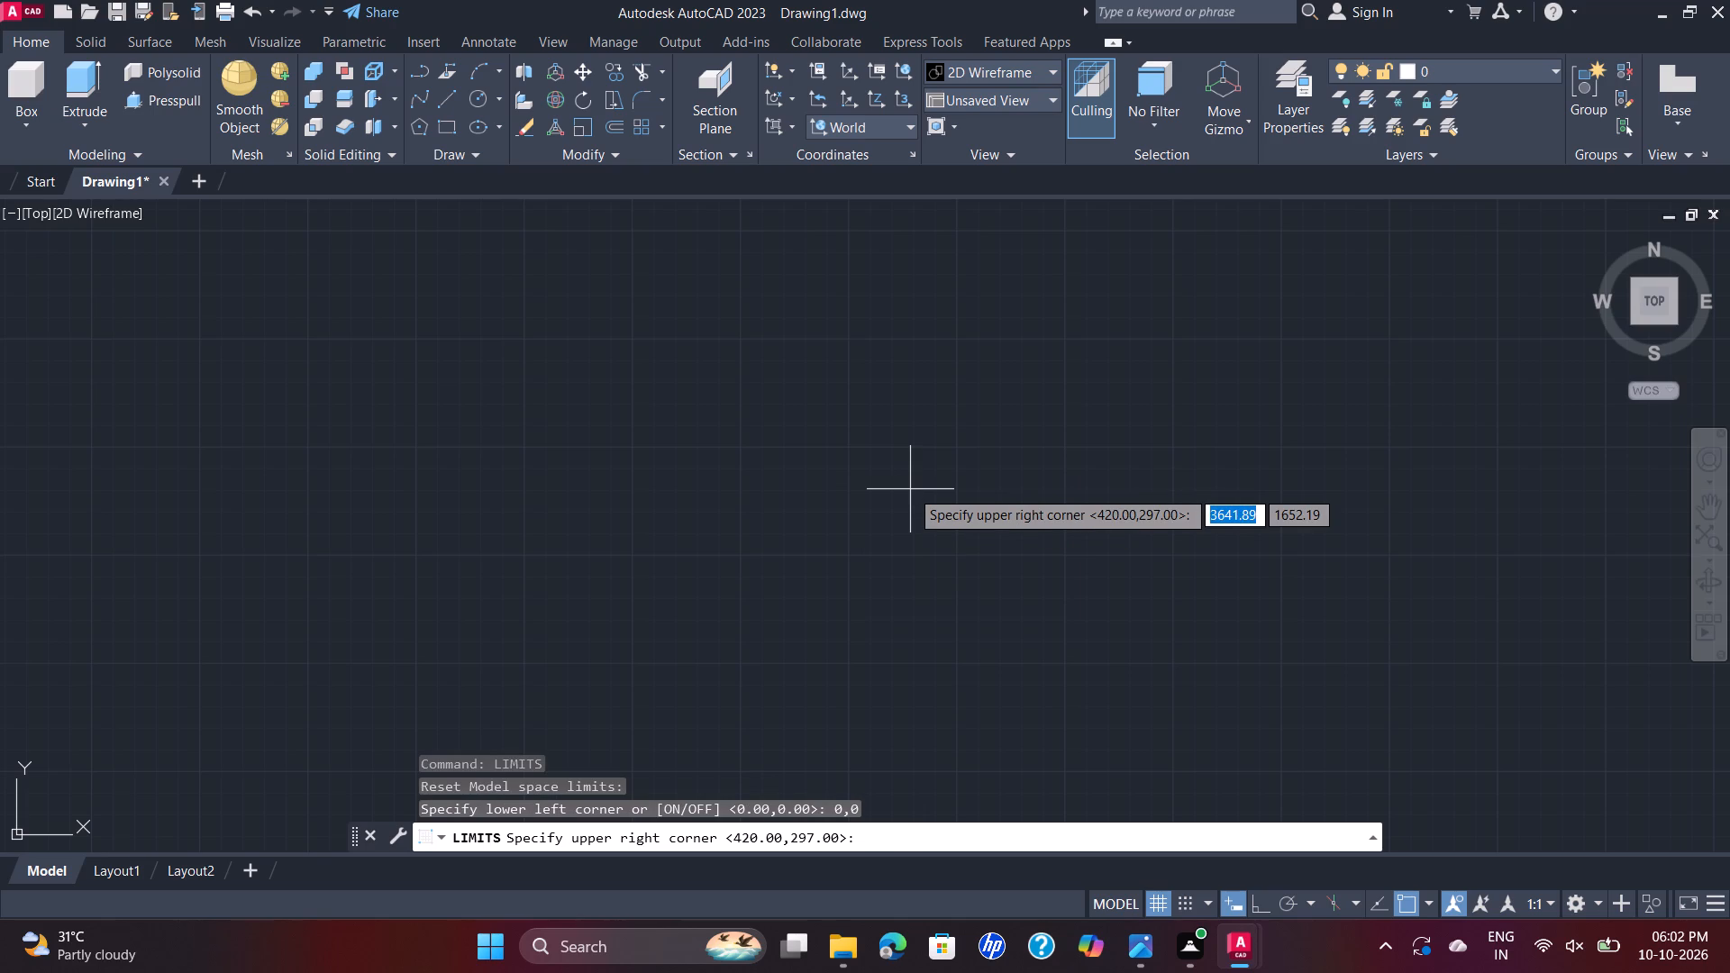
{"action": "type", "text": "200"}
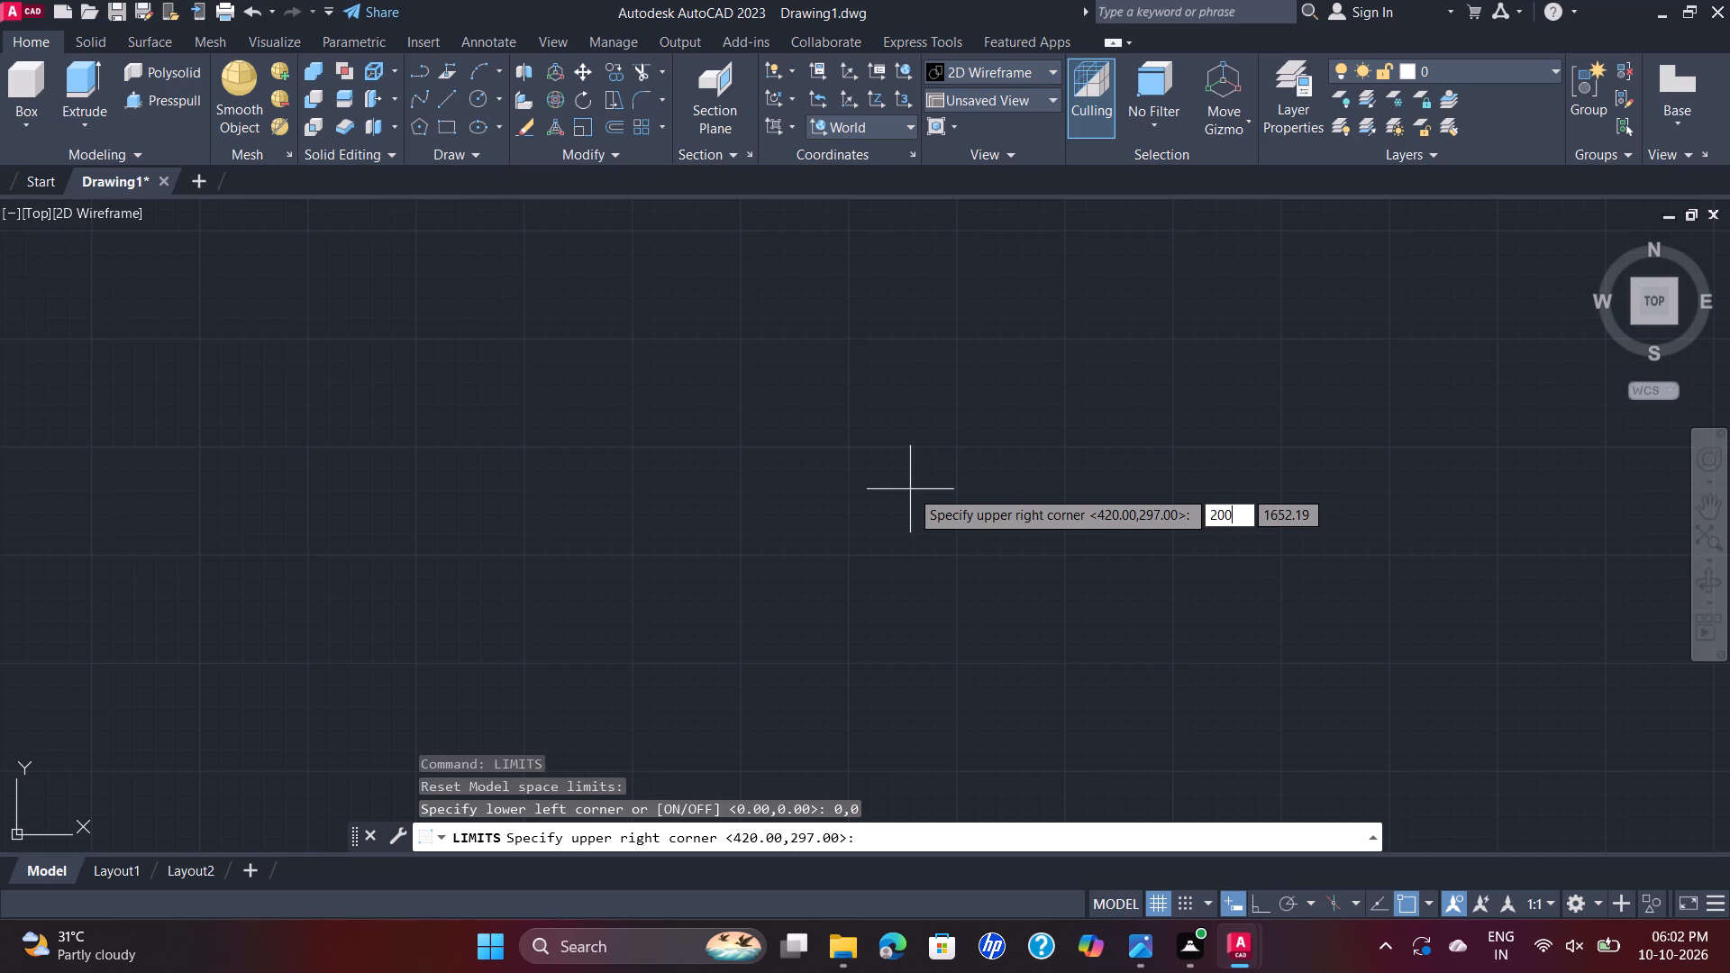
{"action": "type", "text": ",200"}
{"action": "key", "text": "Return"}
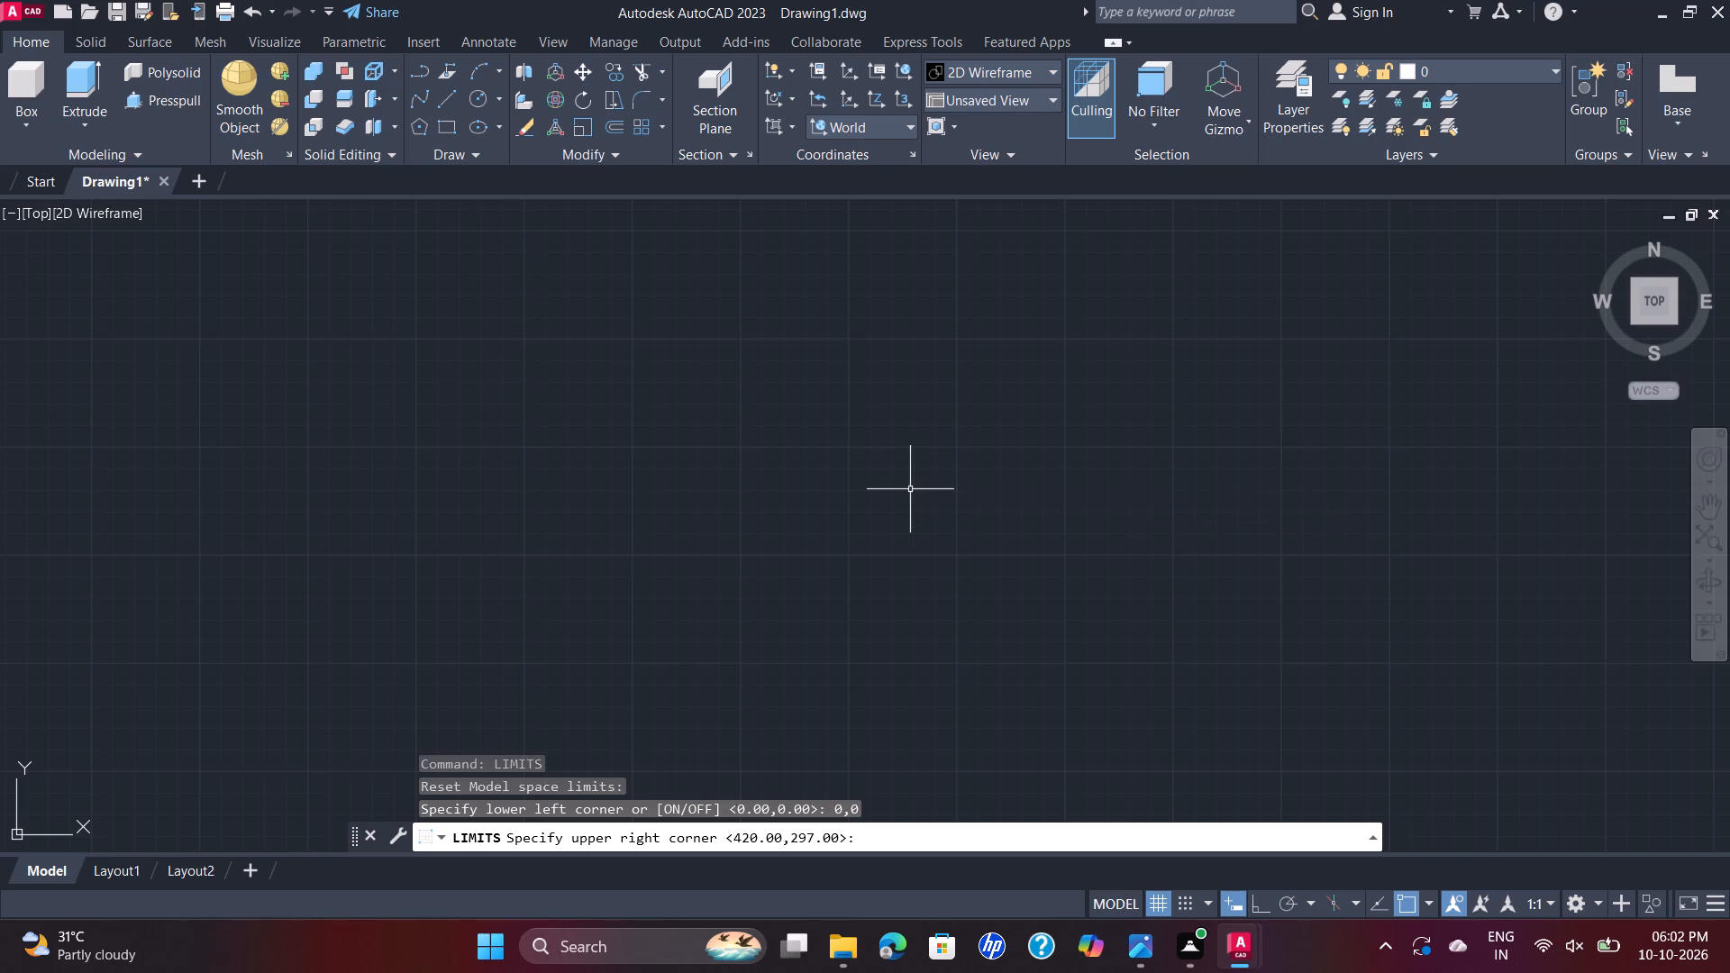
Draw a circle with a diameter of 108 in the empty model space.
{"action": "scroll", "coordinate": [910, 489], "scroll_direction": "up", "scroll_amount": 1}
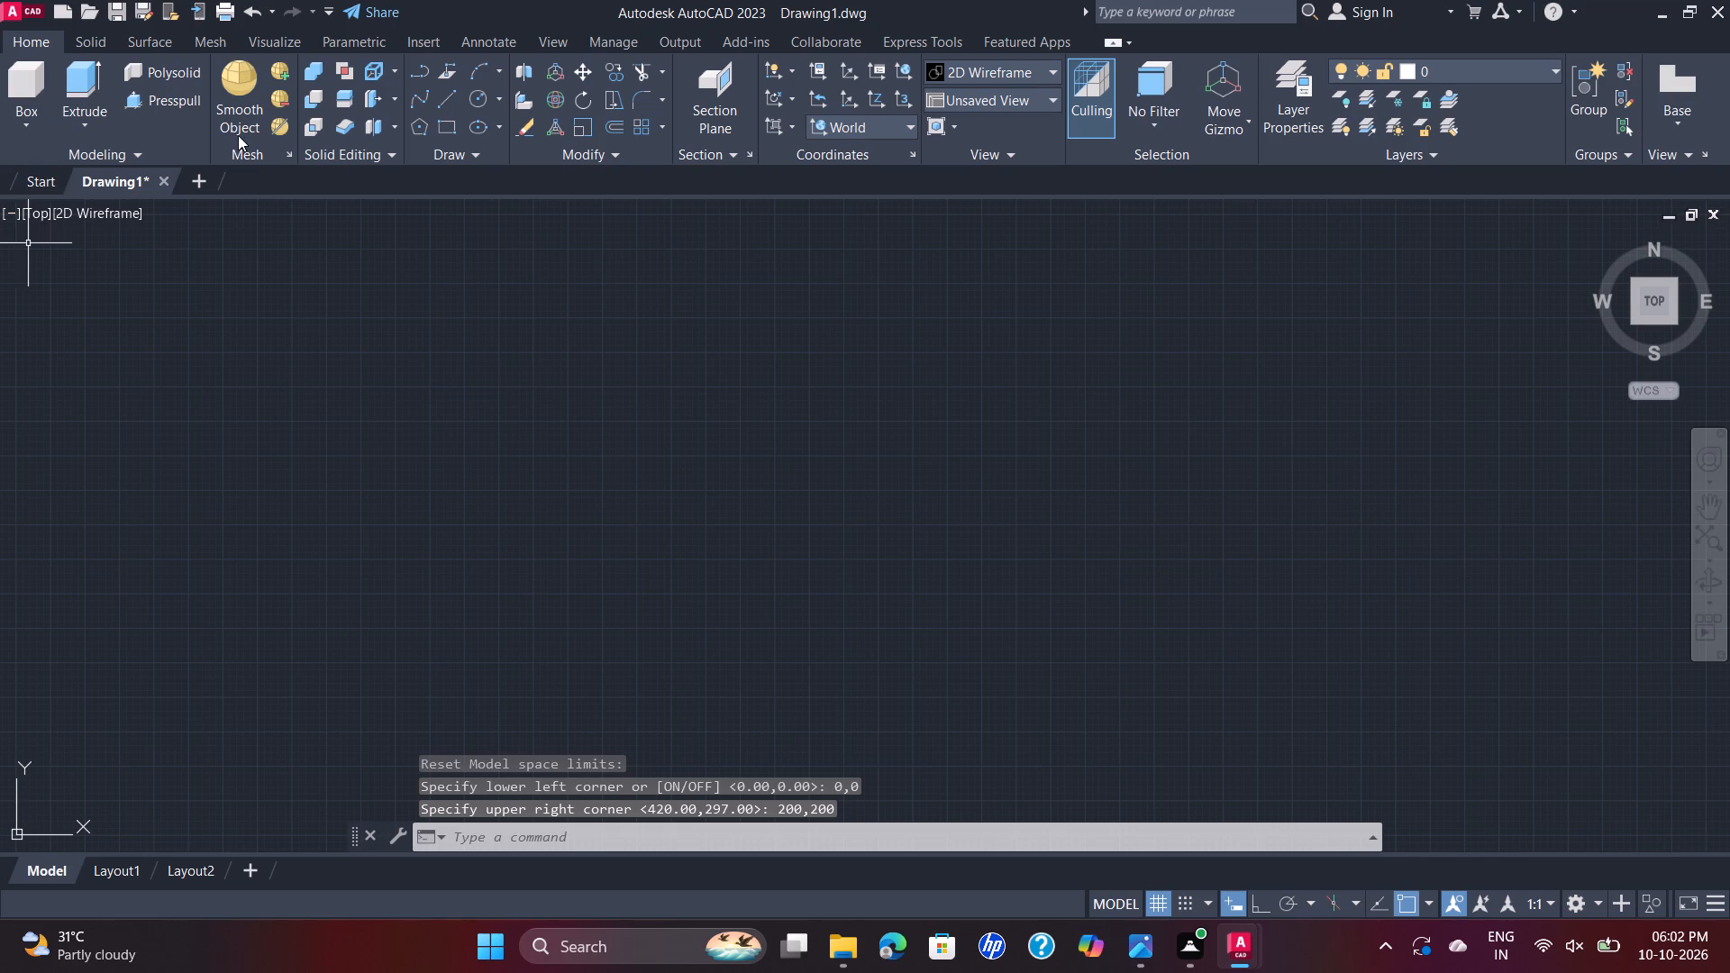
{"action": "left_click", "coordinate": [468, 103]}
{"action": "left_click", "coordinate": [706, 499]}
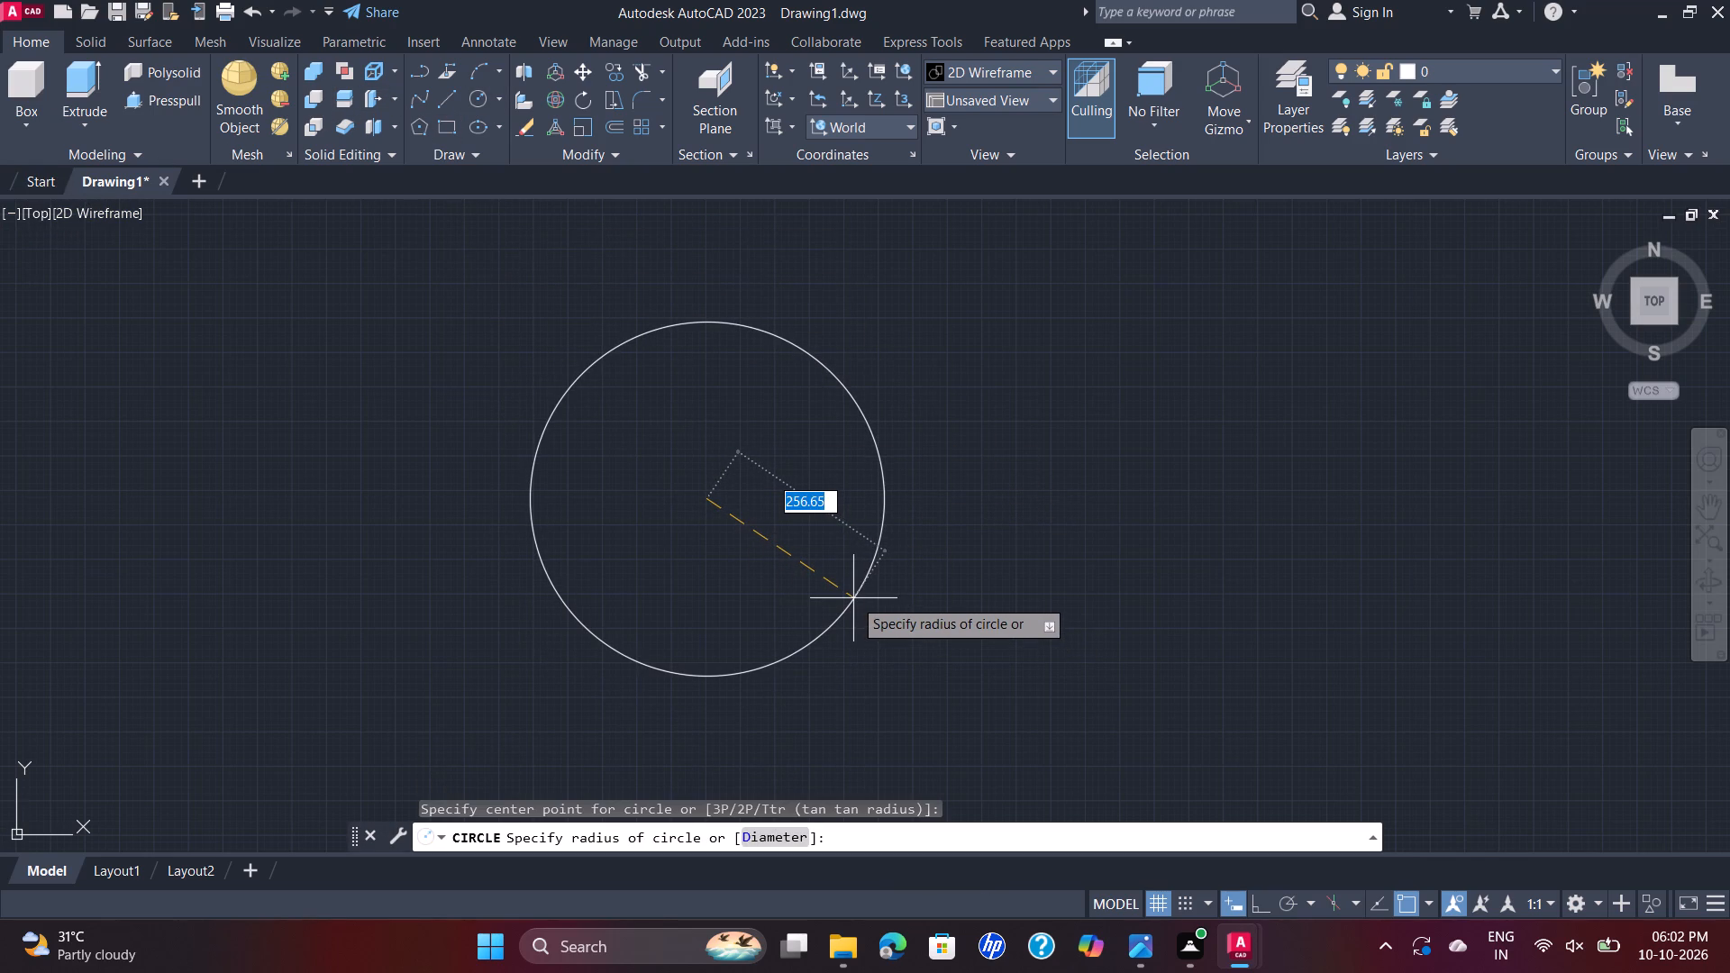
{"action": "key", "text": "d"}
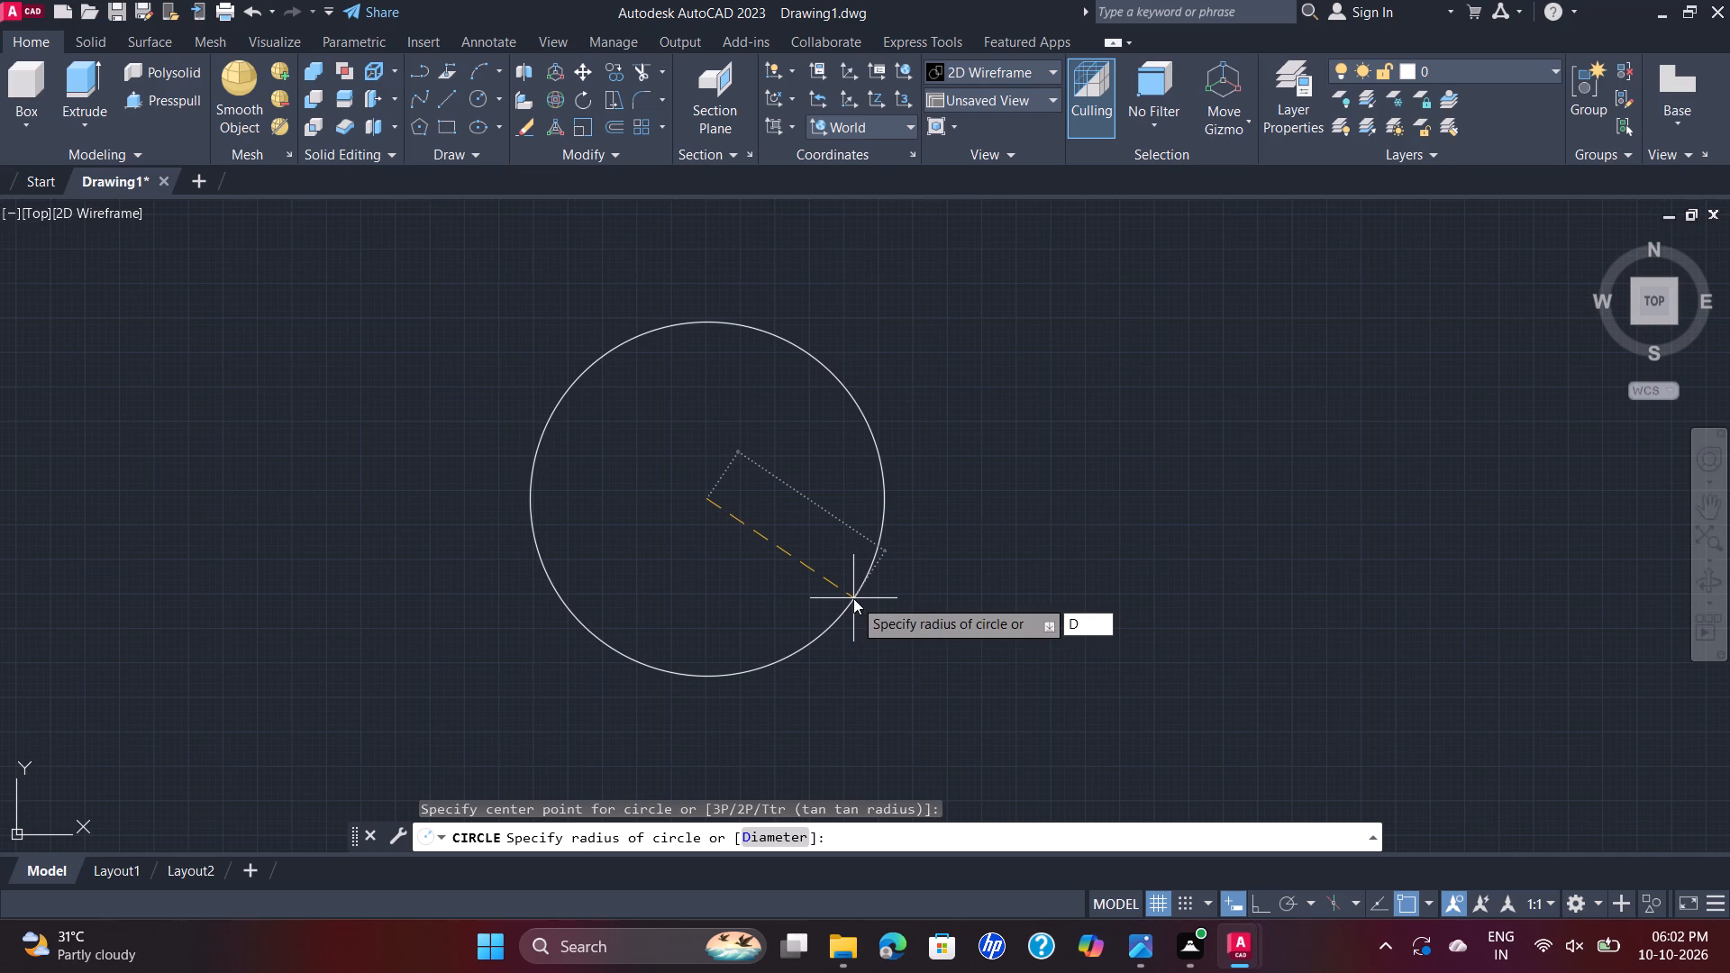
{"action": "key", "text": "Return"}
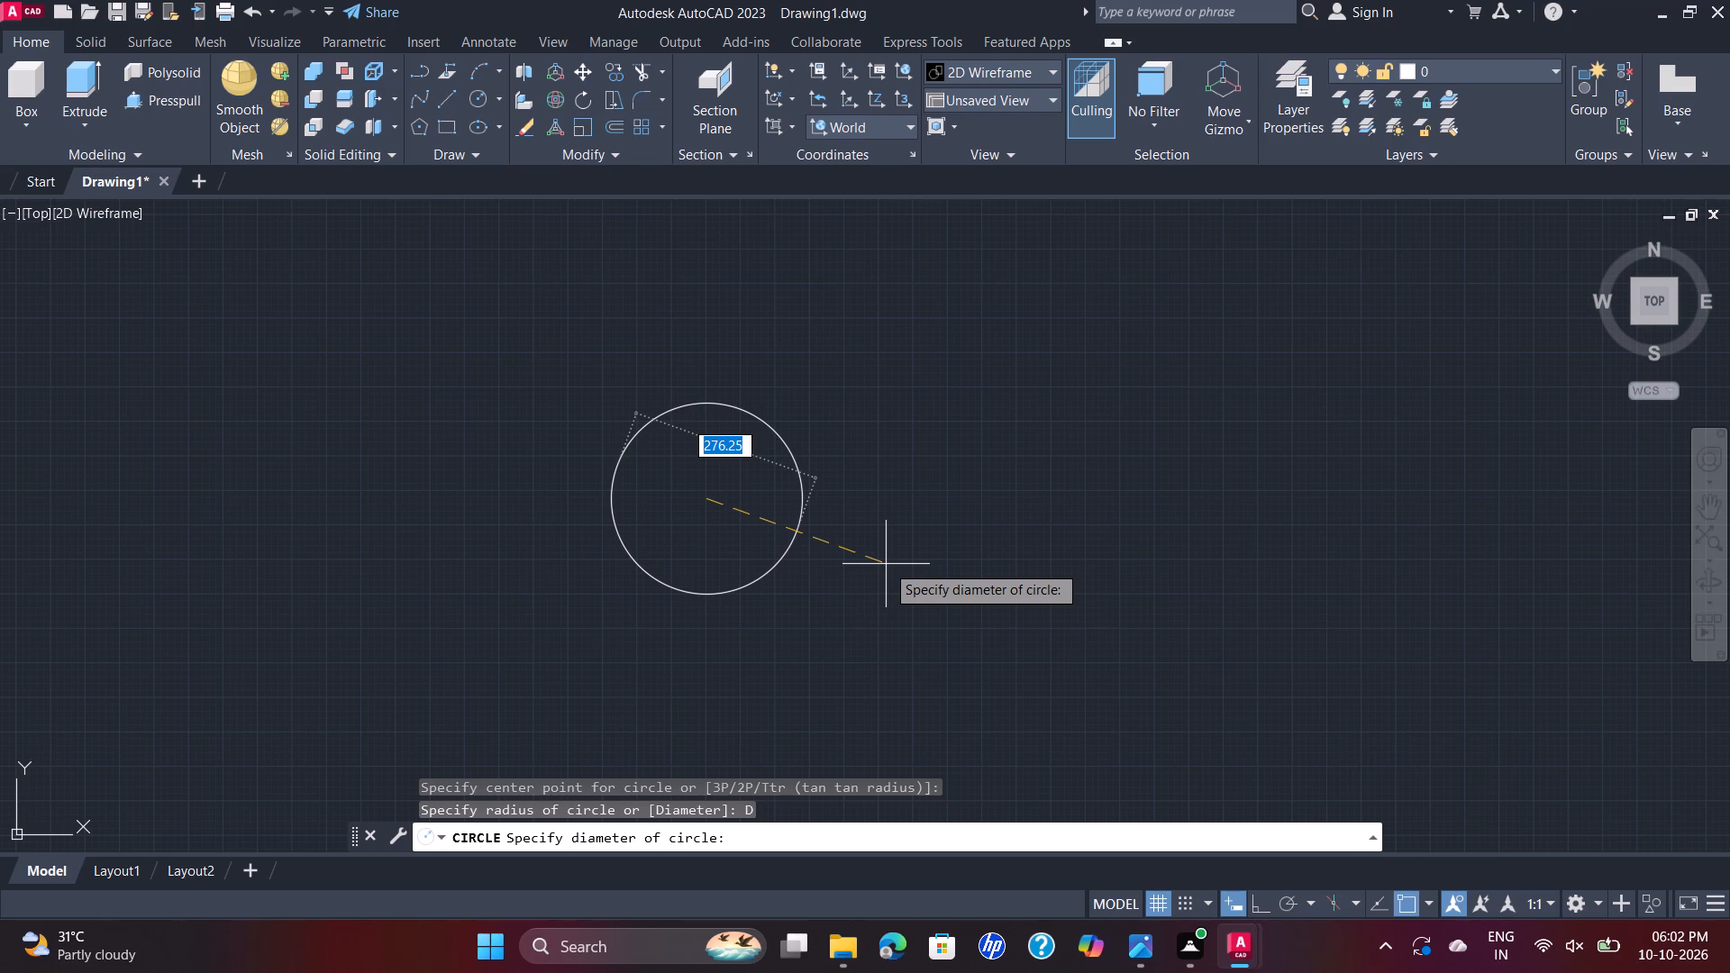
{"action": "type", "text": "10"}
{"action": "key", "text": "8"}
{"action": "key", "text": "Return"}
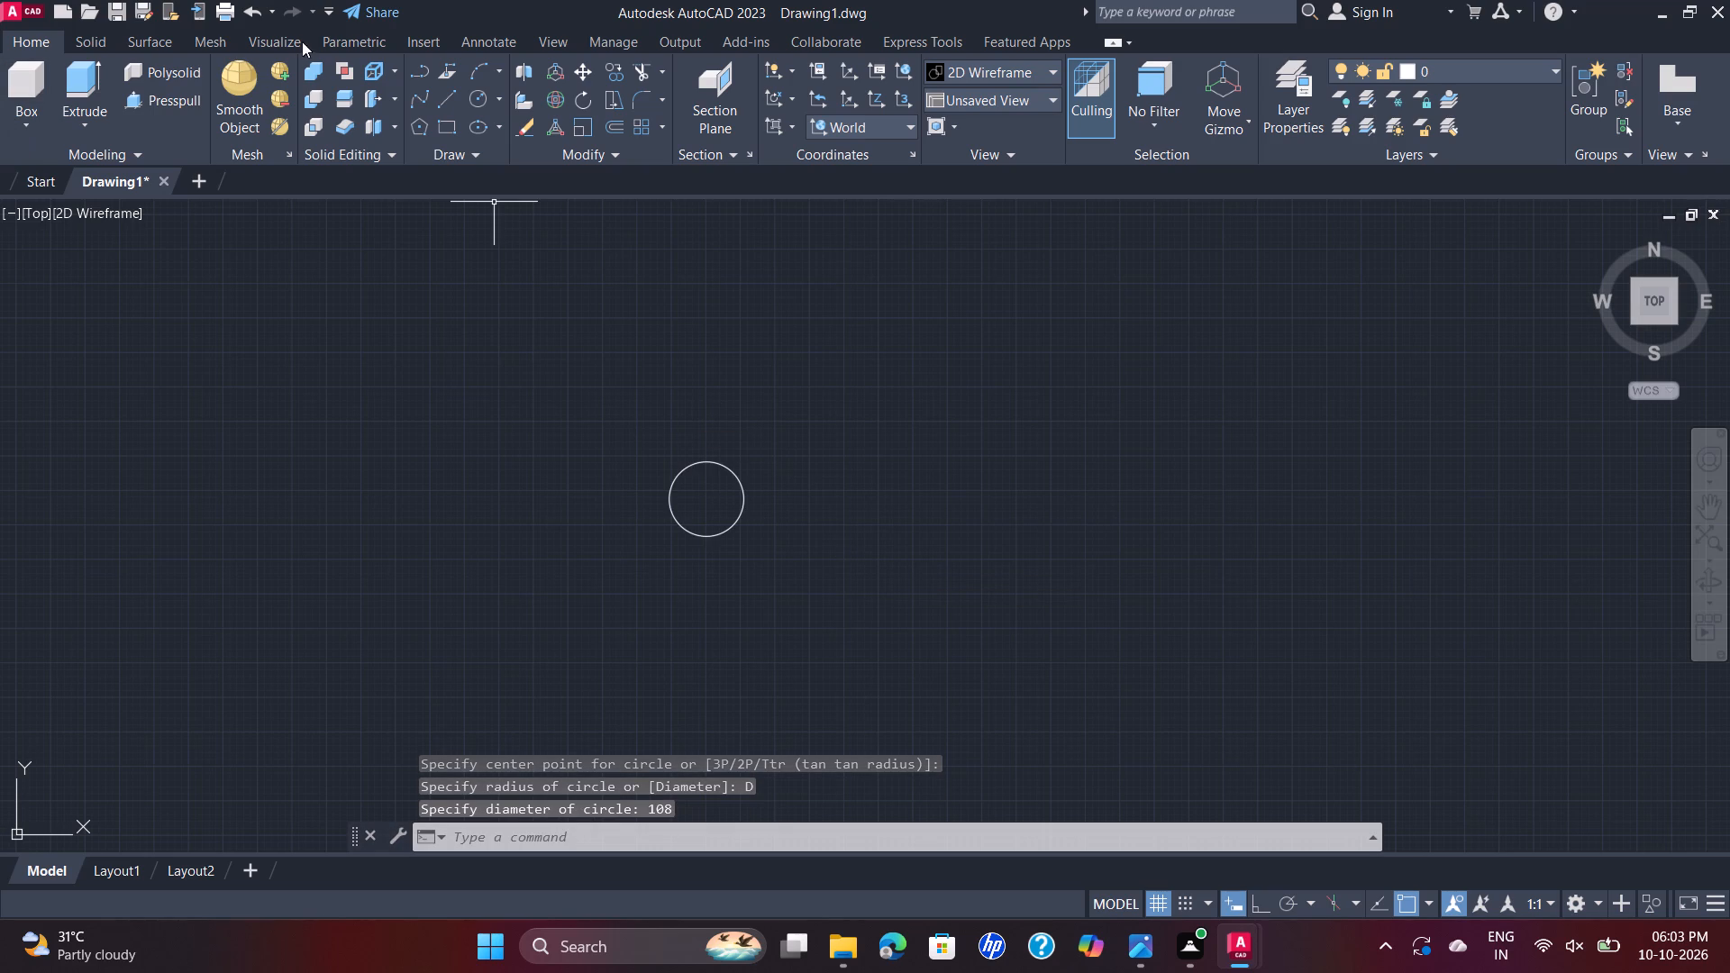
Draw a concentric circle with a diameter of 102 from the centre of the 108-diameter circle.
{"action": "scroll", "coordinate": [737, 516], "scroll_direction": "up", "scroll_amount": 2}
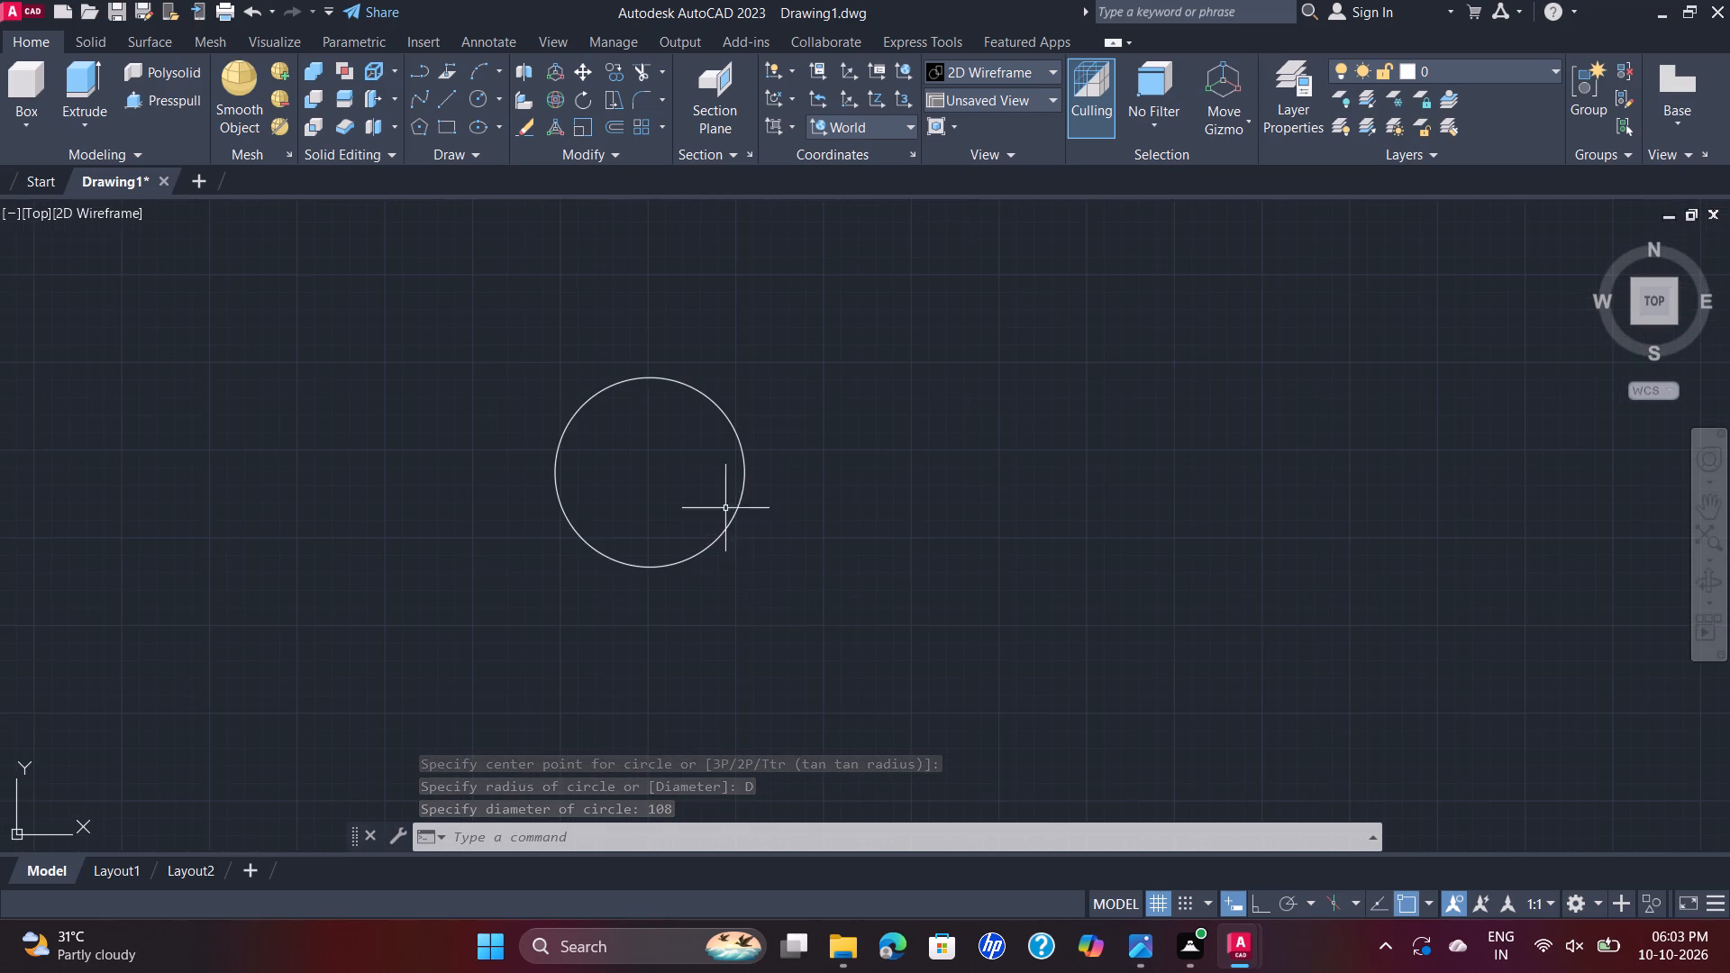
{"action": "scroll", "coordinate": [687, 477], "scroll_direction": "up", "scroll_amount": 1}
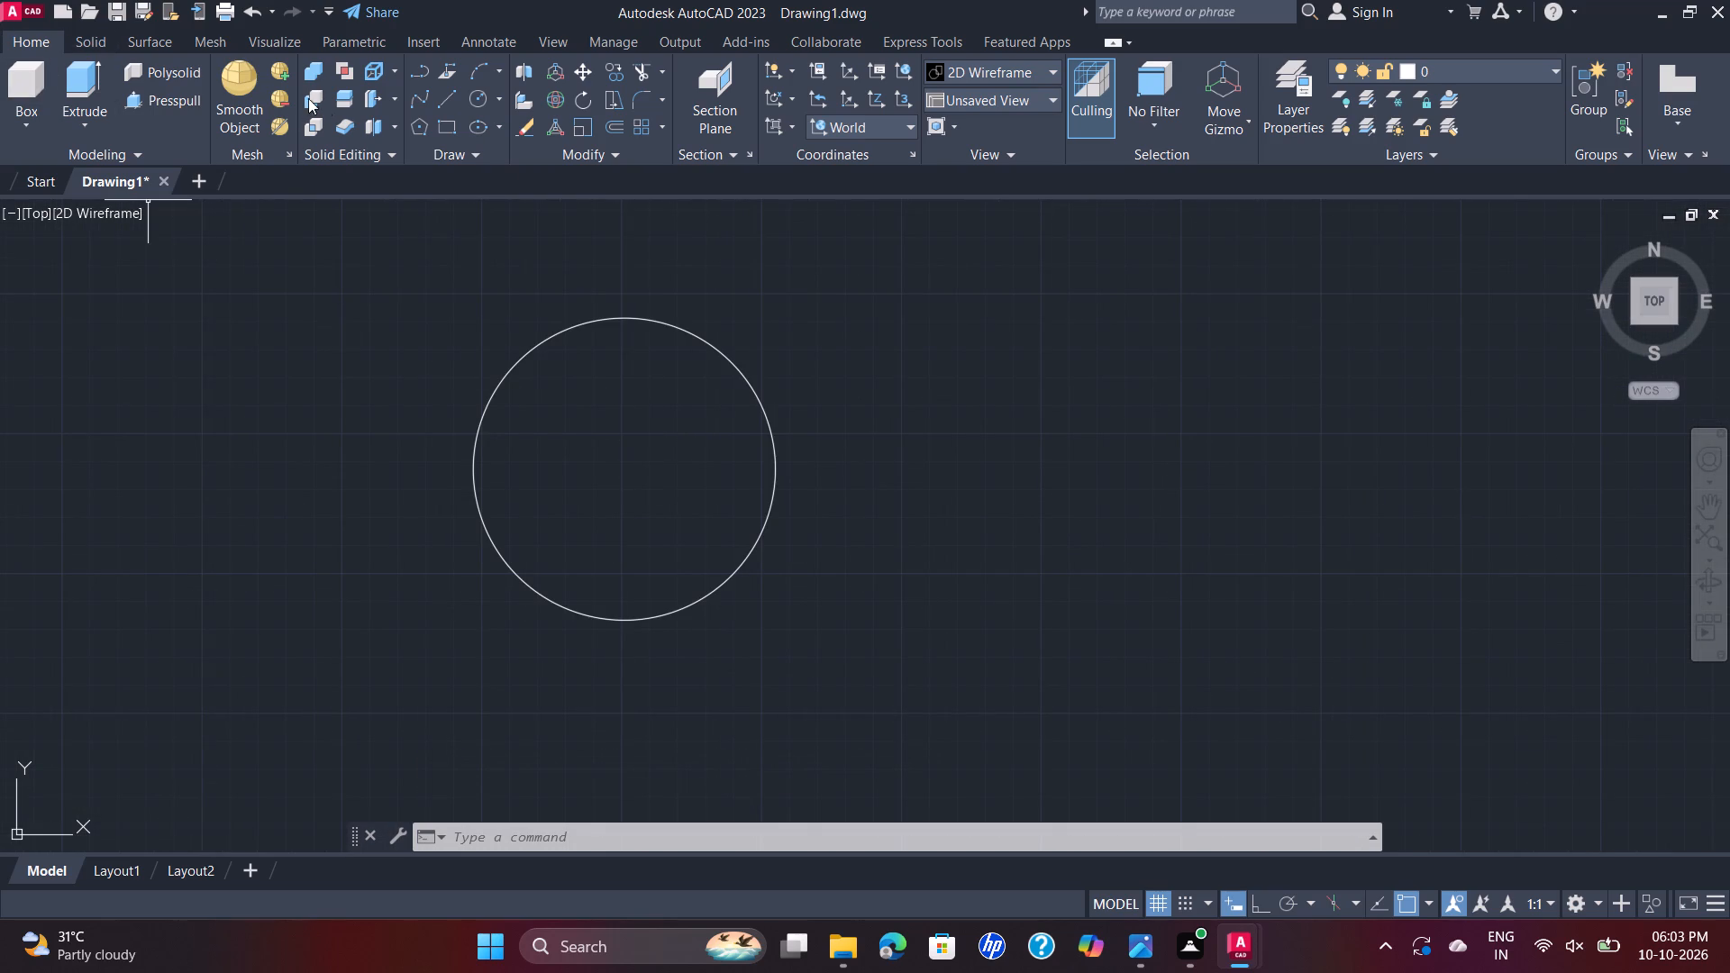
{"action": "left_click", "coordinate": [470, 105]}
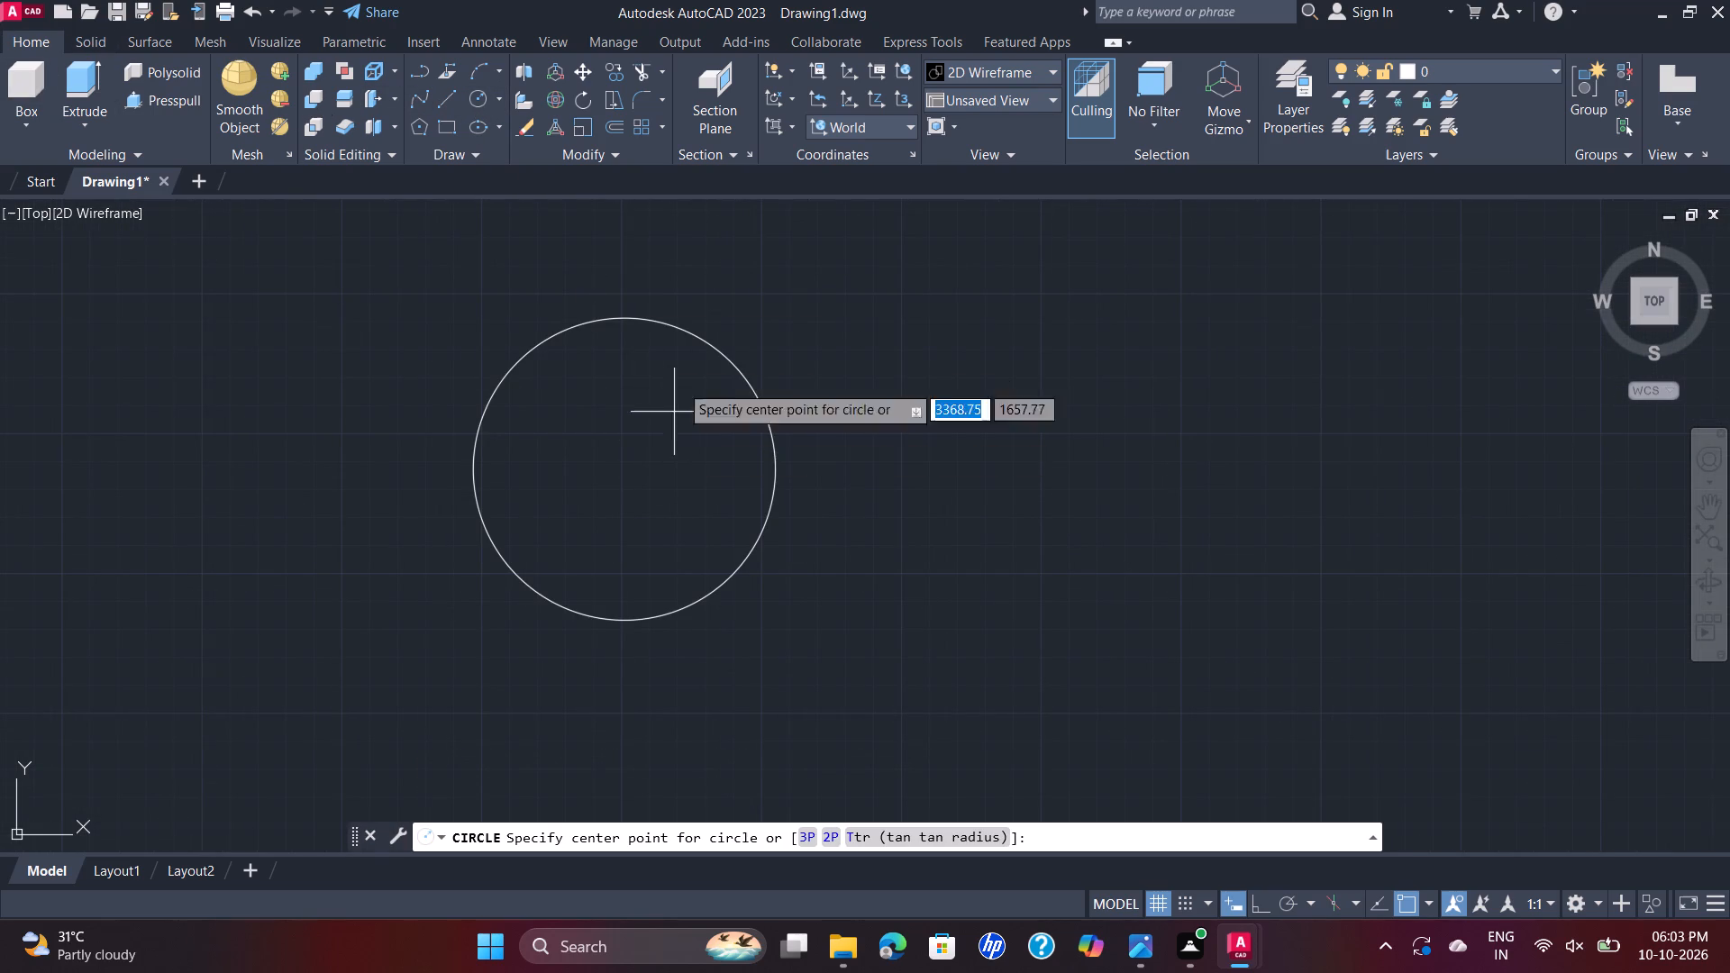
{"action": "left_click", "coordinate": [617, 464]}
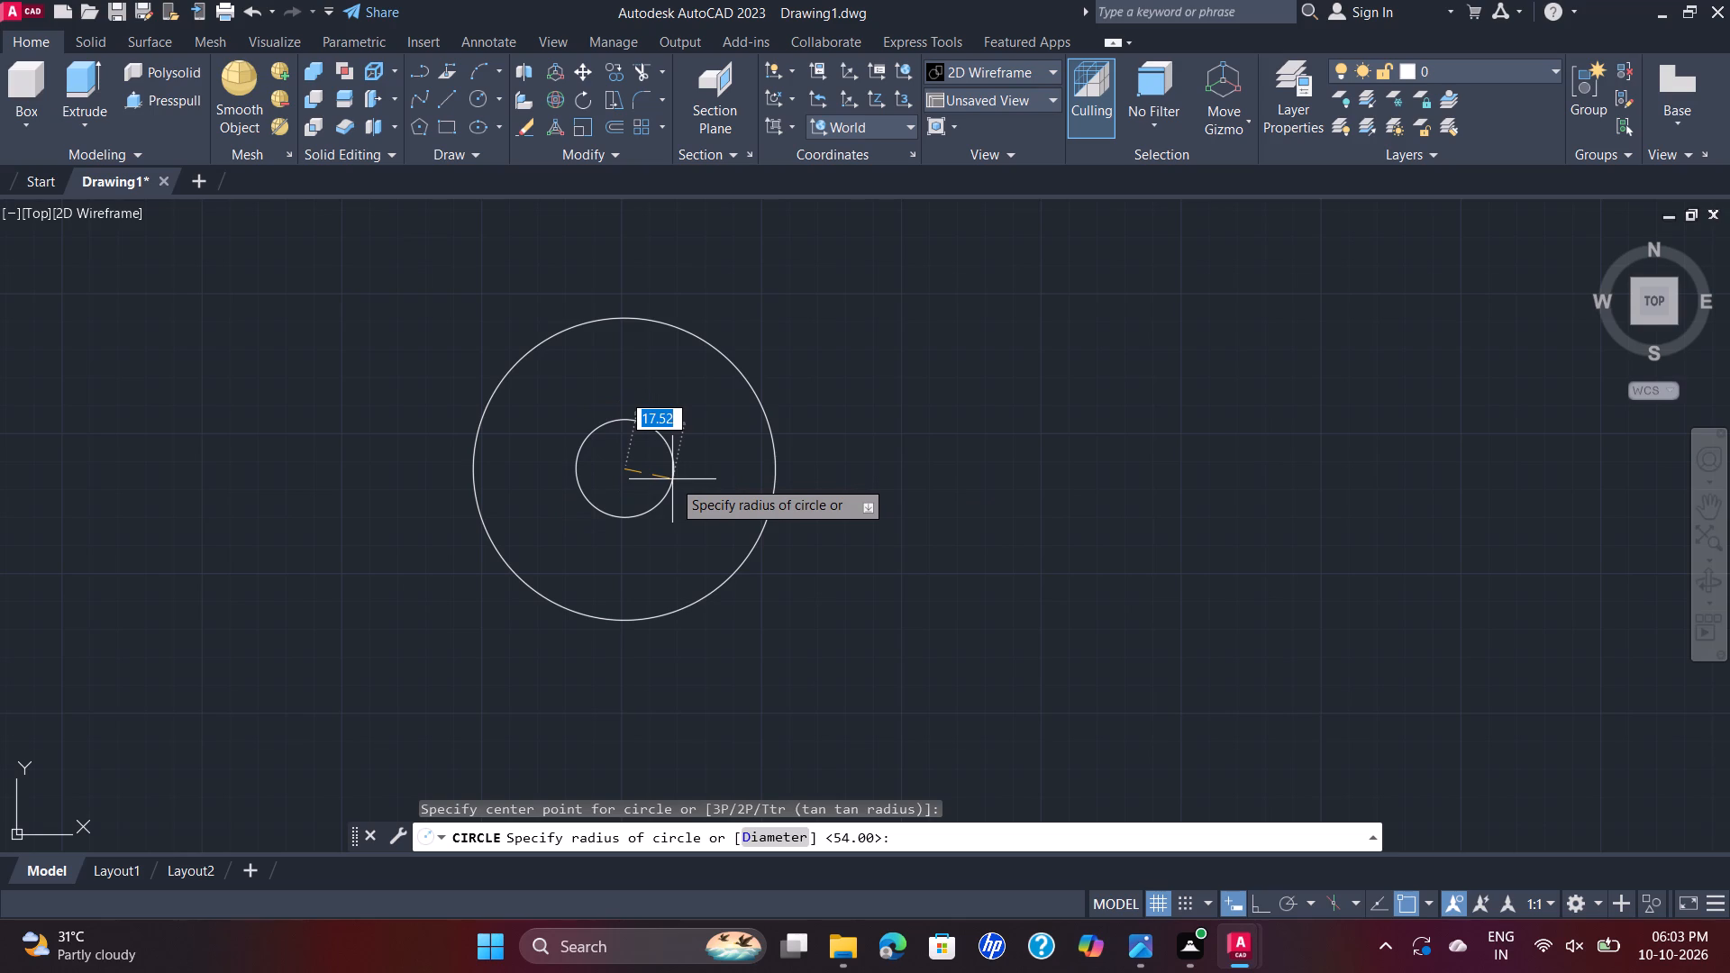
{"action": "key", "text": "d"}
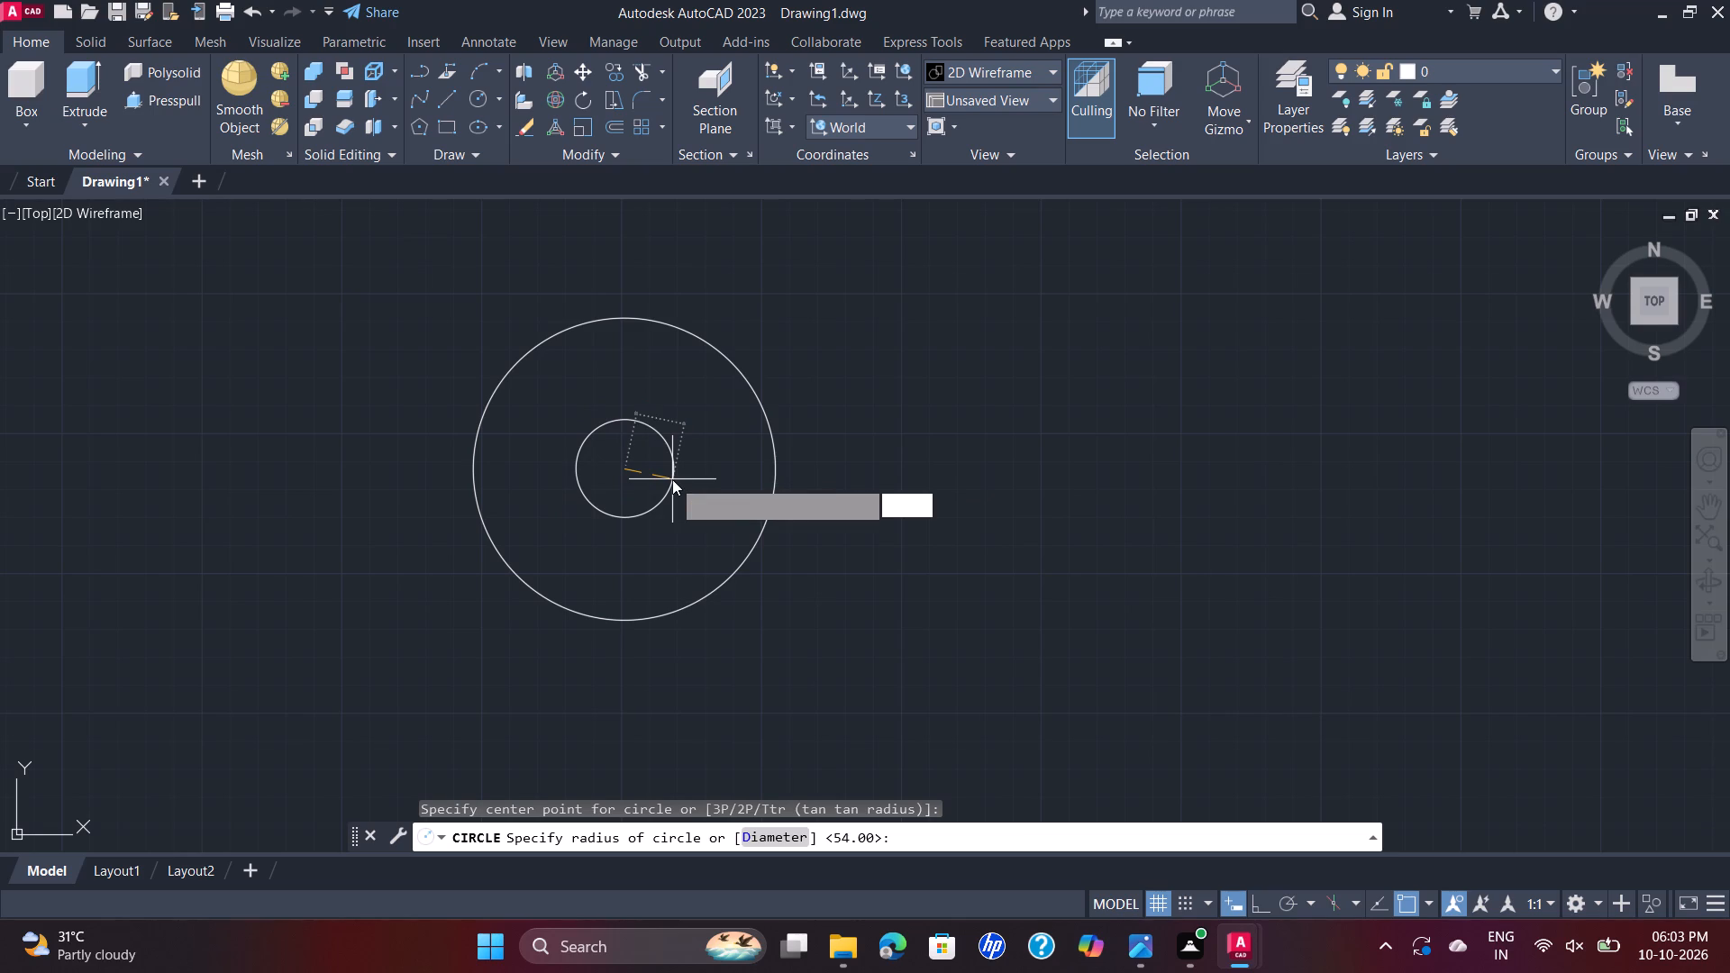
{"action": "key", "text": "Return"}
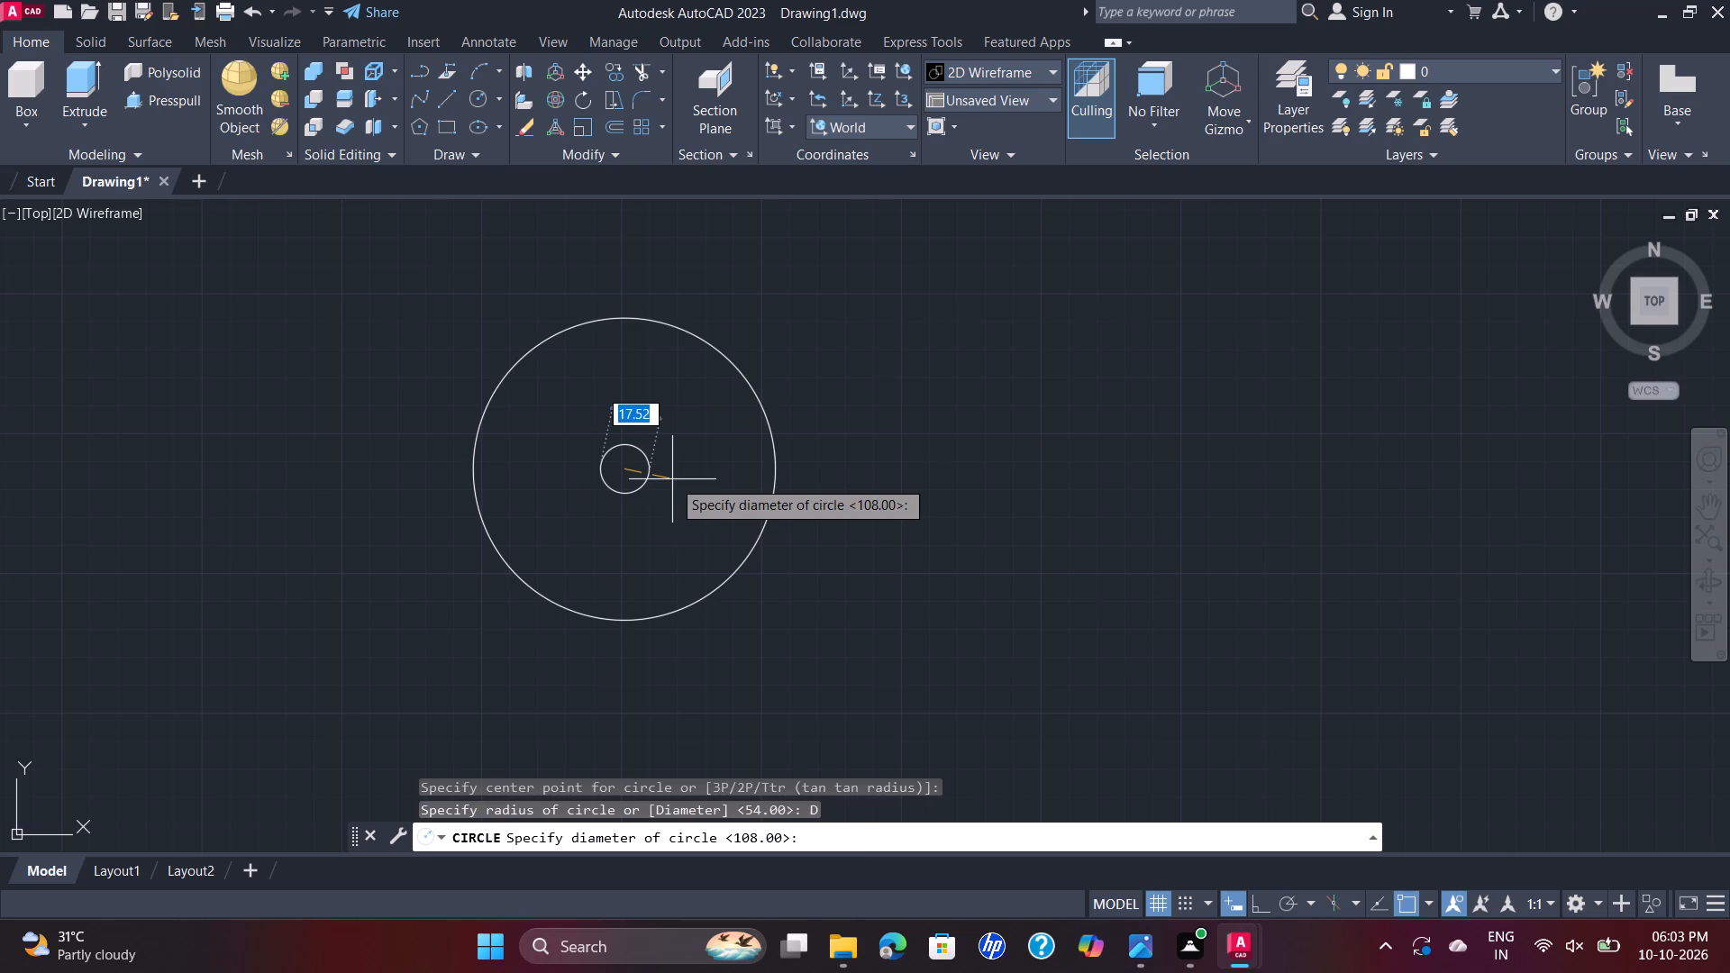
{"action": "type", "text": "10"}
{"action": "key", "text": "2"}
{"action": "key", "text": "Return"}
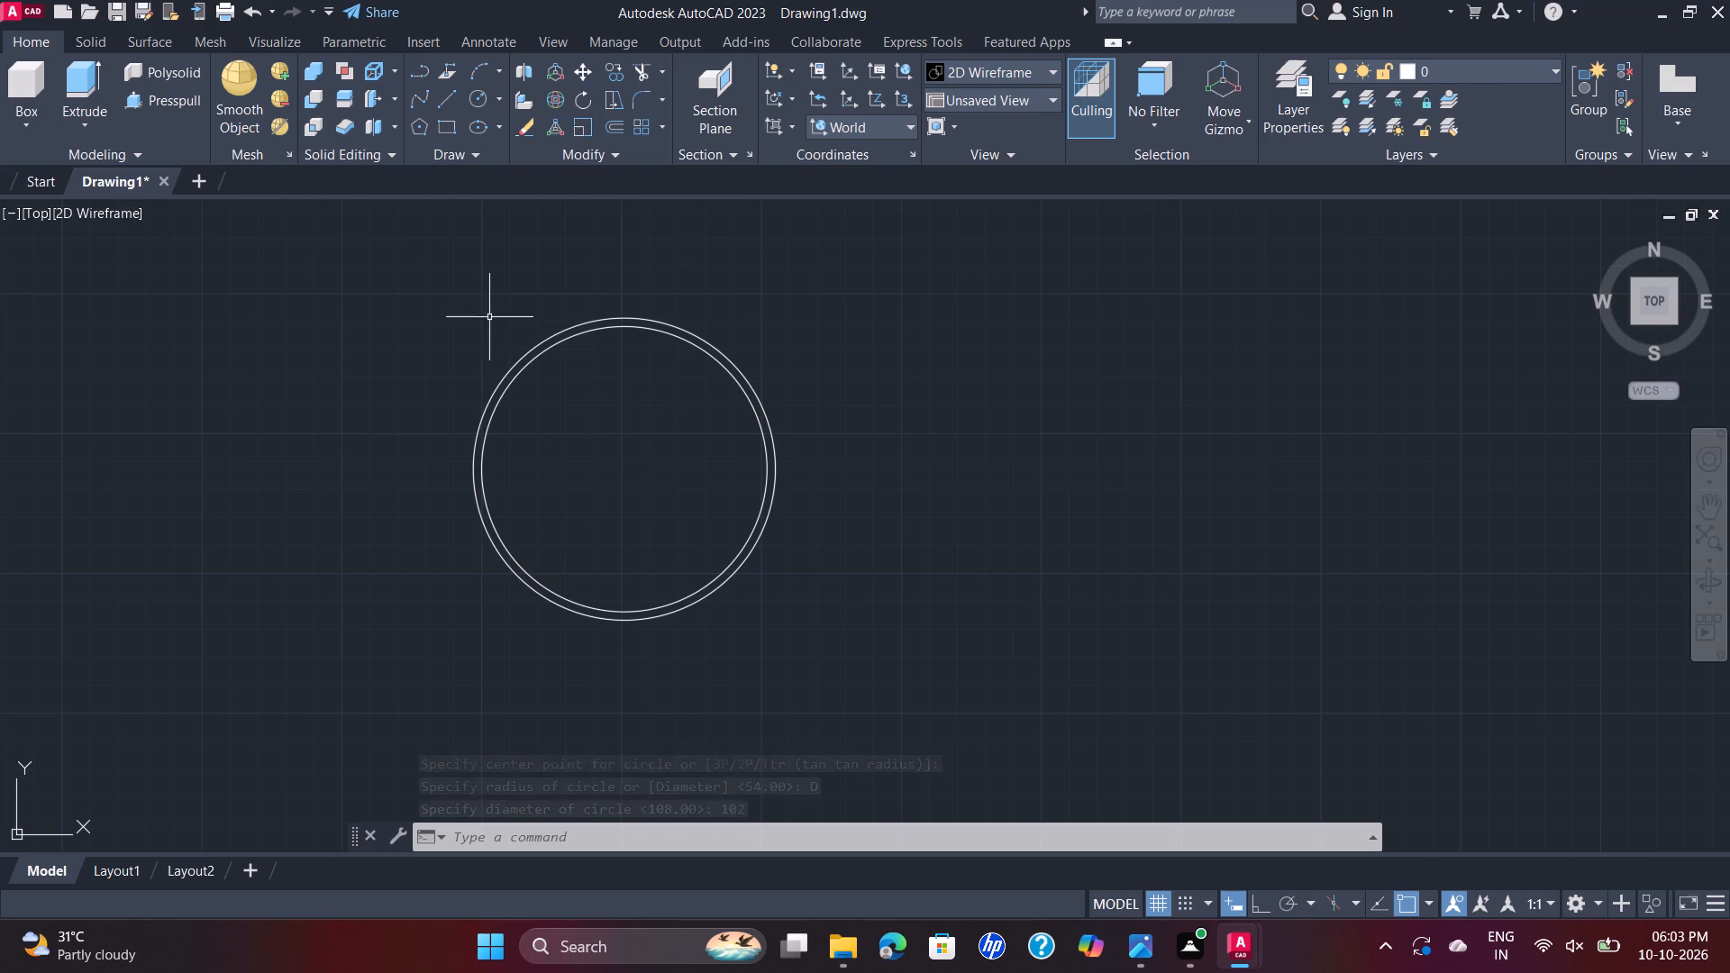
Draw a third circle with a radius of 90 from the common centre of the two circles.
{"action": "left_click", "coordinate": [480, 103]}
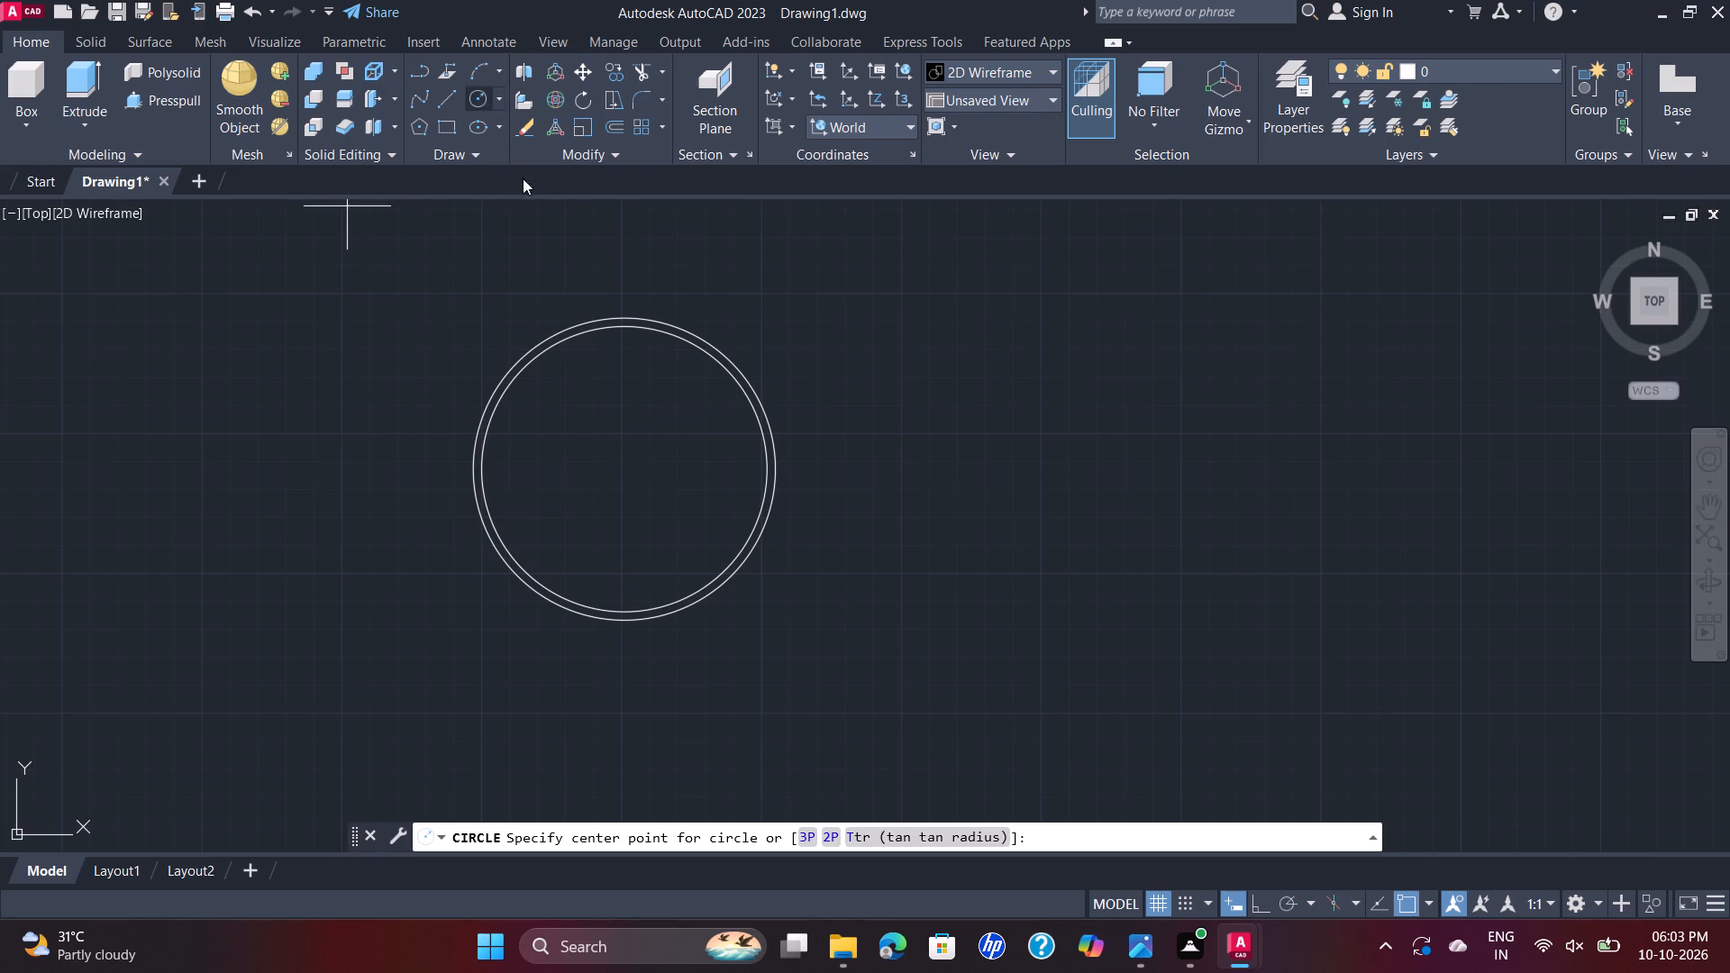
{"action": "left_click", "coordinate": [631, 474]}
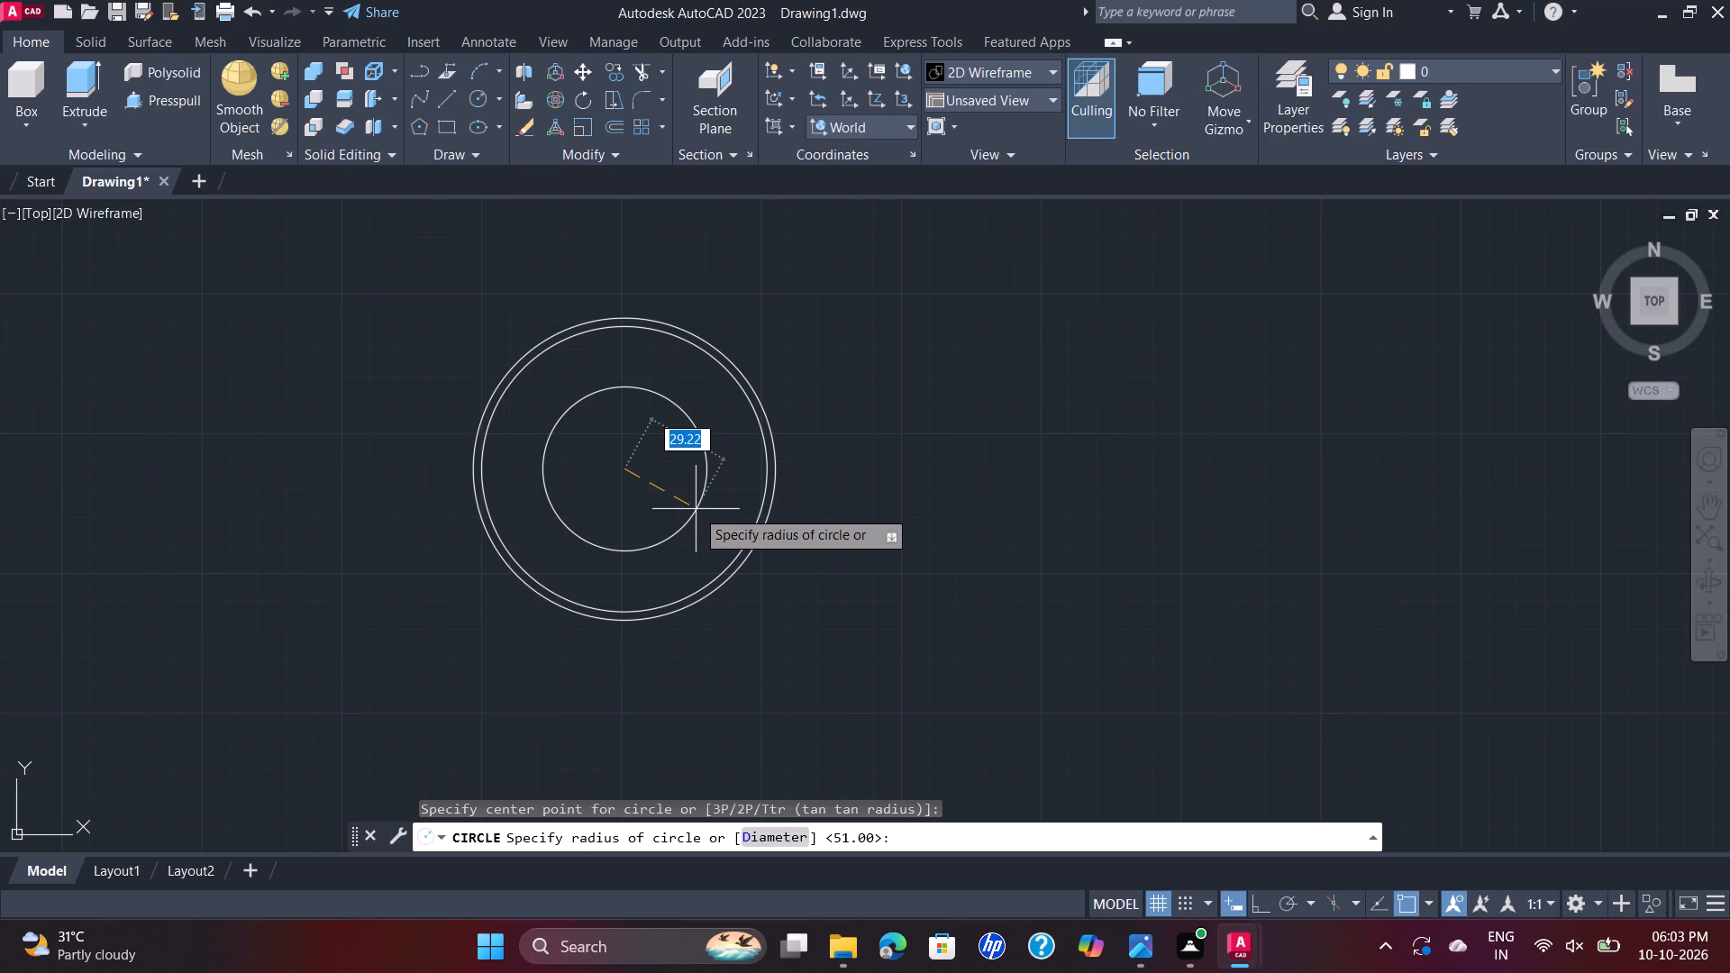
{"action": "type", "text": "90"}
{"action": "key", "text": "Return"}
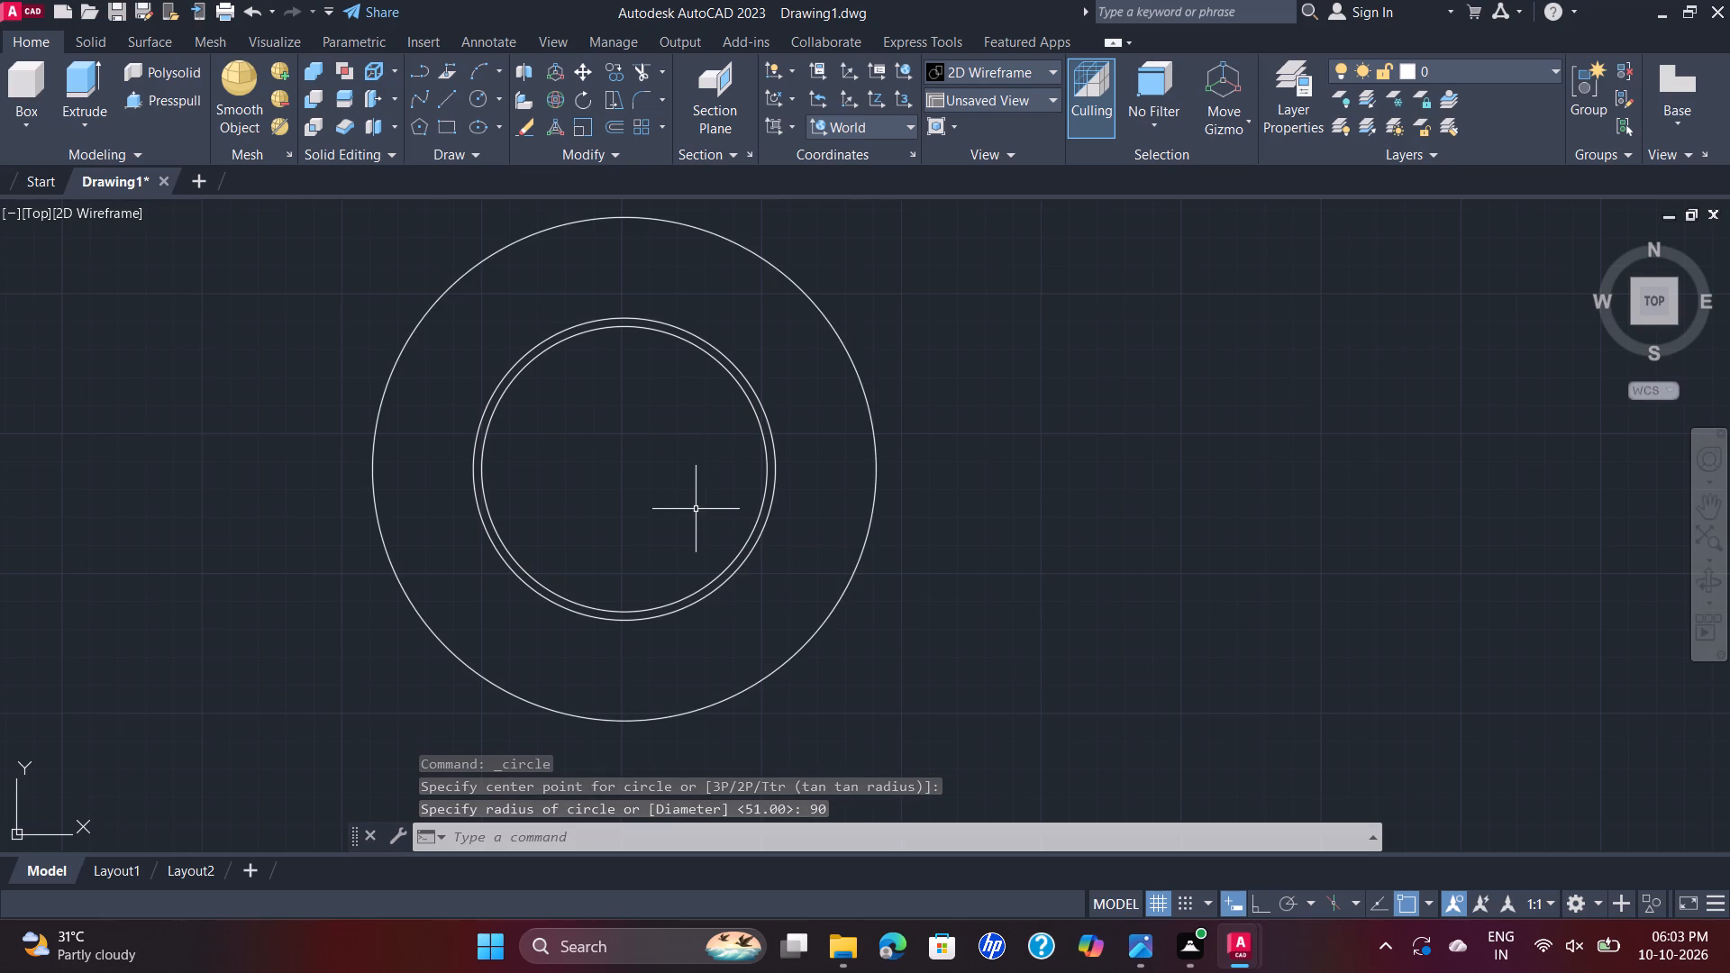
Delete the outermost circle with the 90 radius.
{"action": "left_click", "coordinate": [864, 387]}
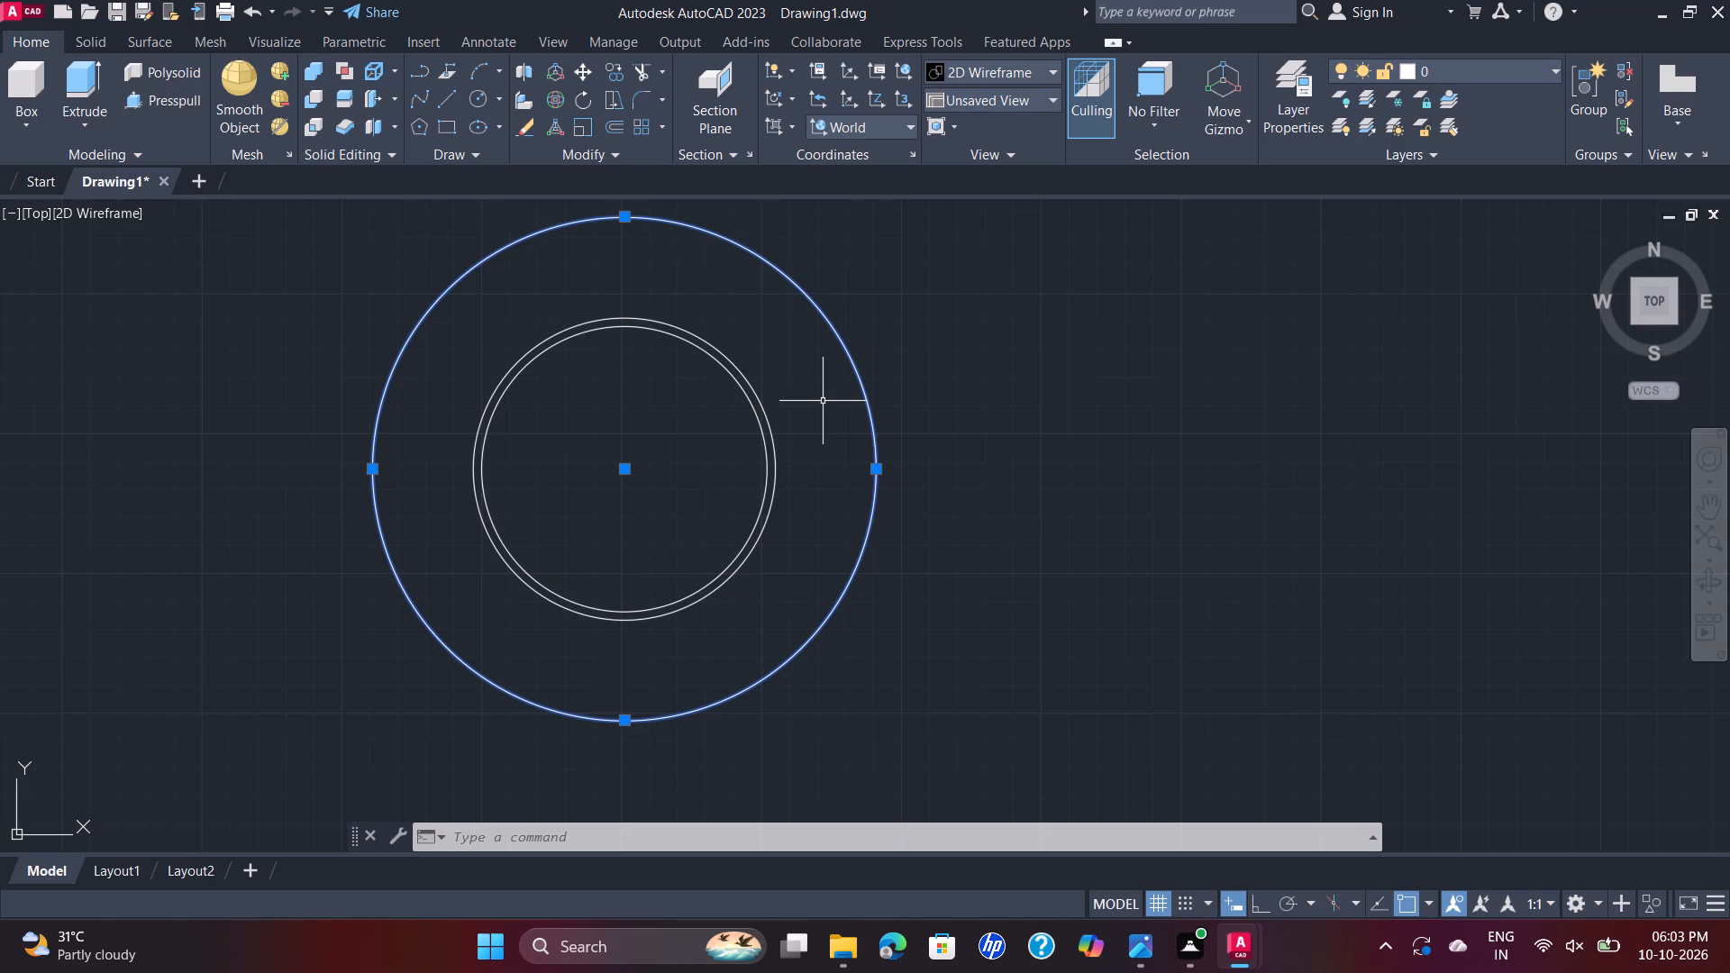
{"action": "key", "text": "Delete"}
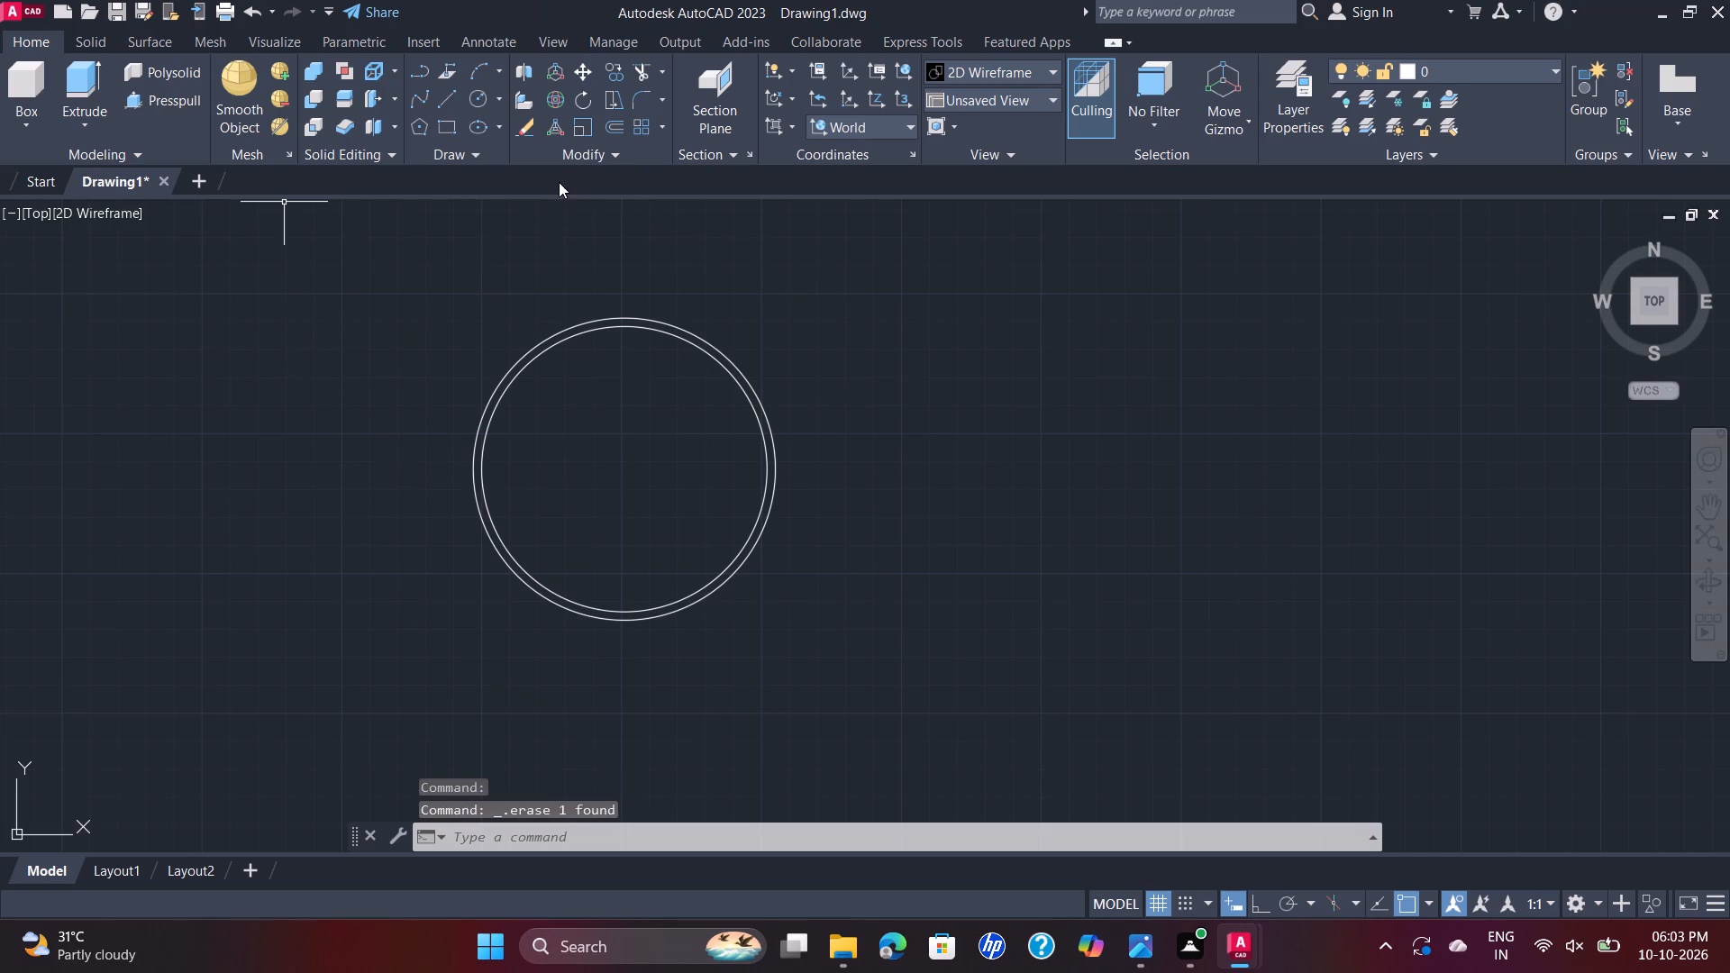
Draw a circle with a diameter of 90 from the common centre of the two existing circles.
{"action": "left_click", "coordinate": [478, 107]}
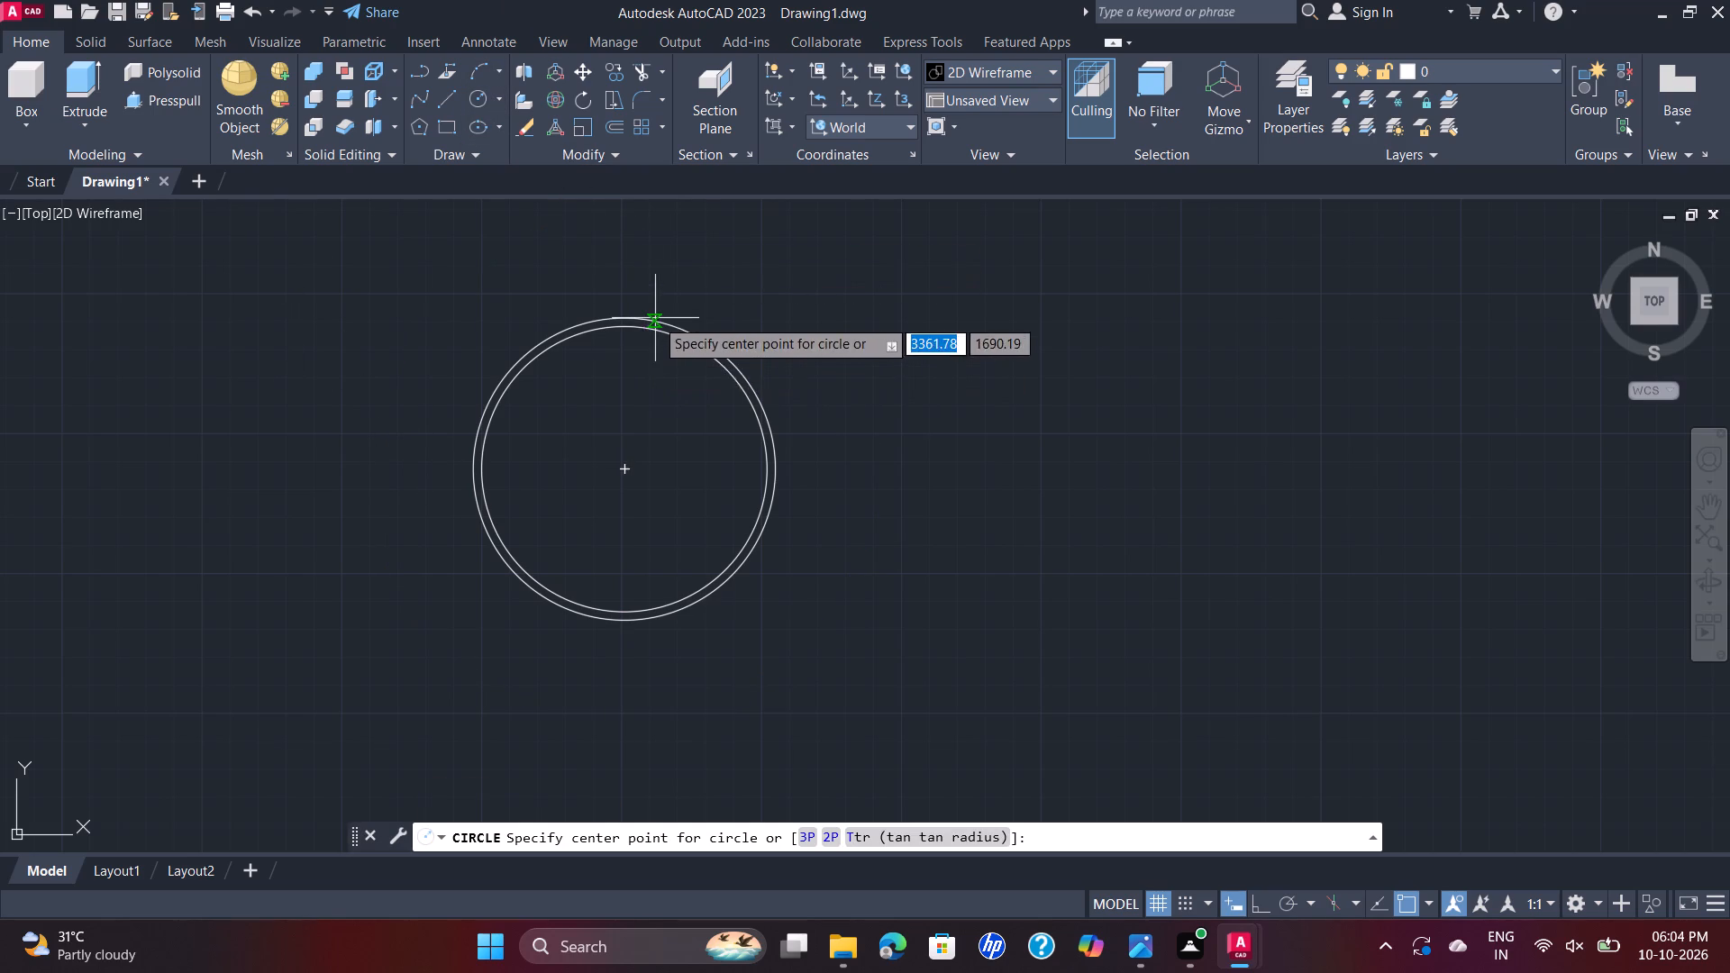
{"action": "left_click", "coordinate": [622, 468]}
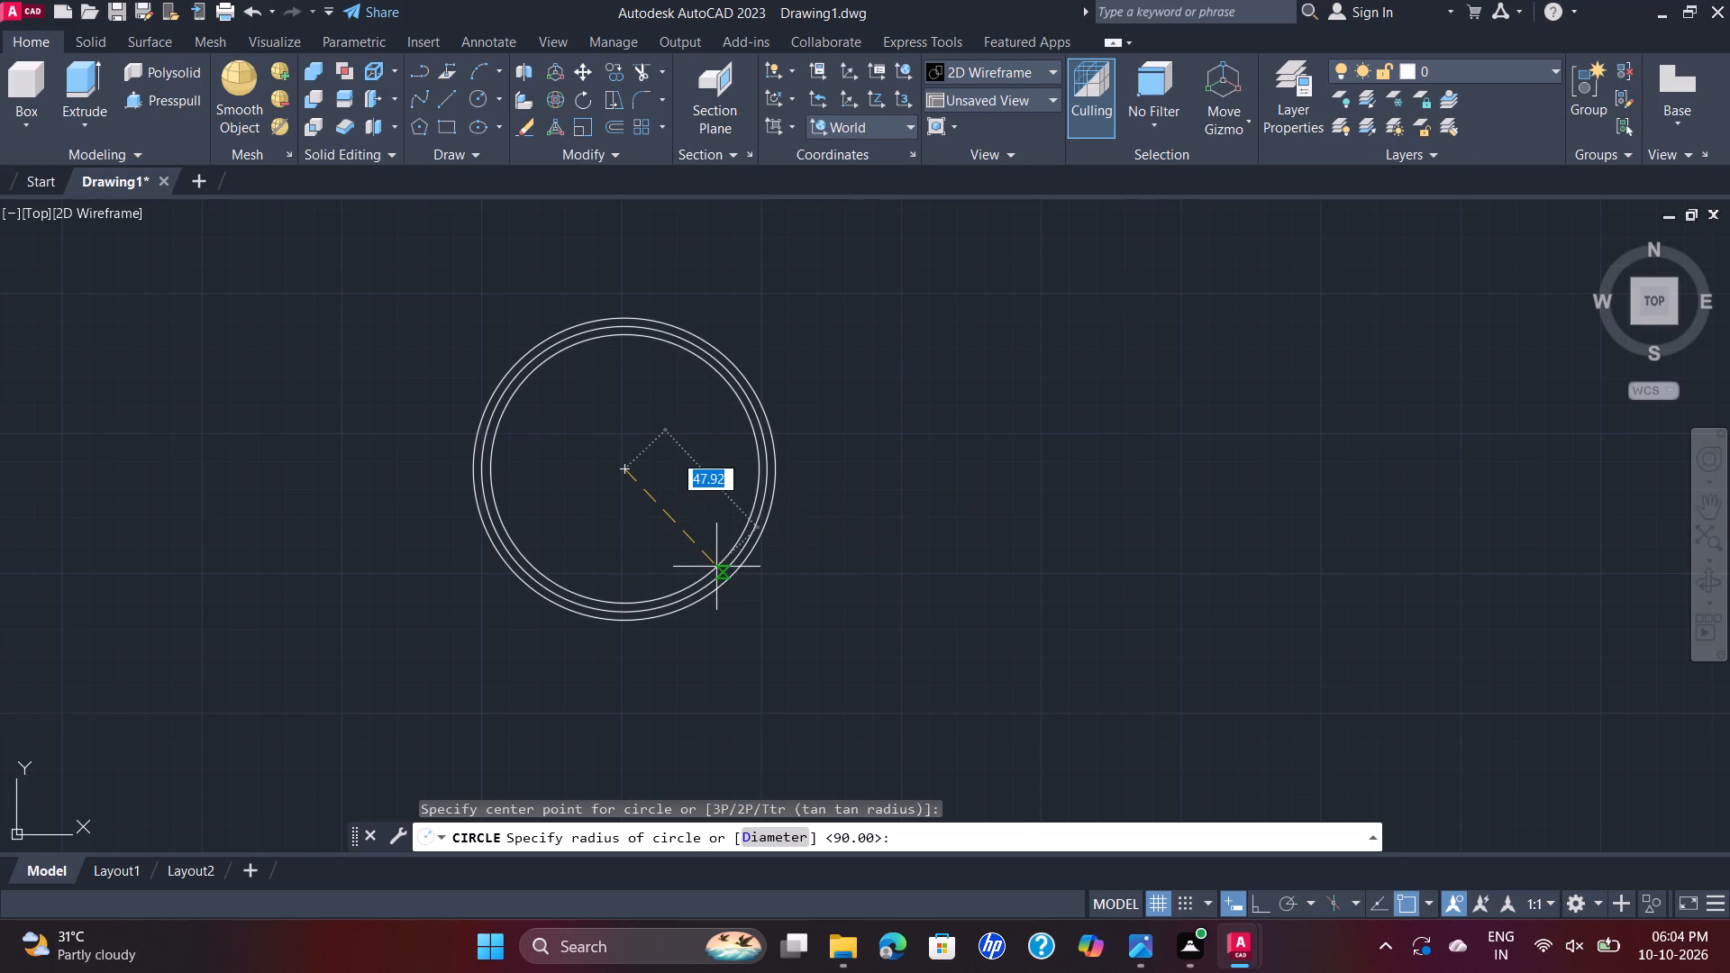
{"action": "key", "text": "d"}
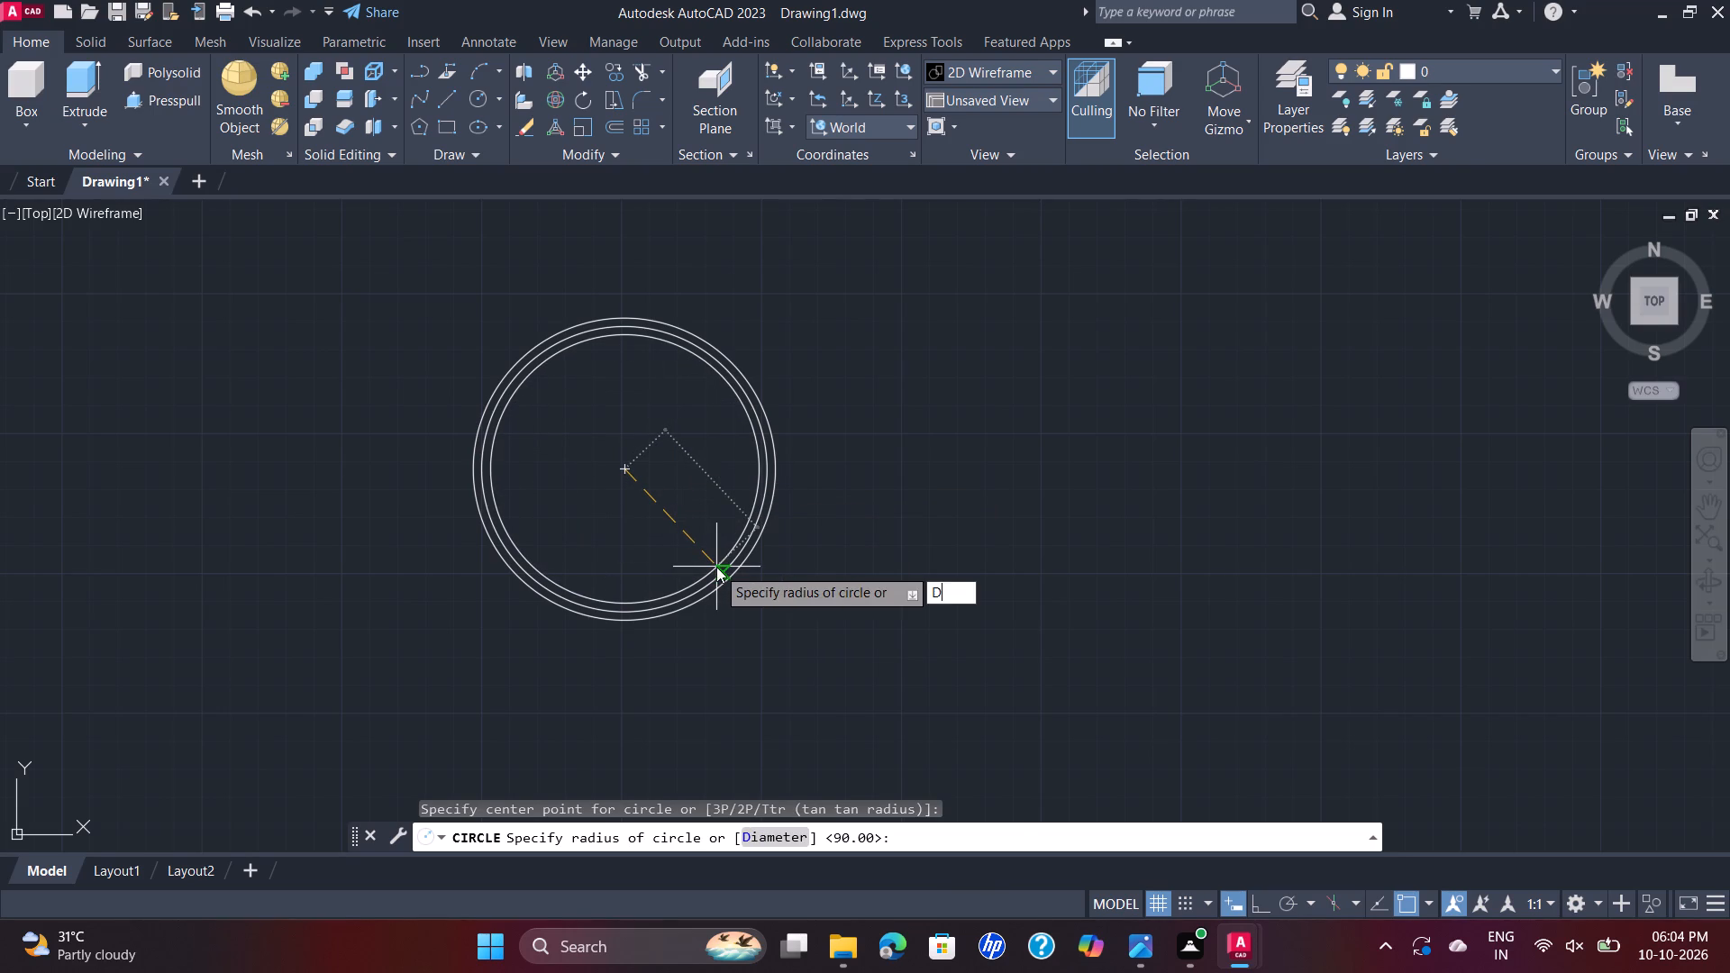
{"action": "key", "text": "Return"}
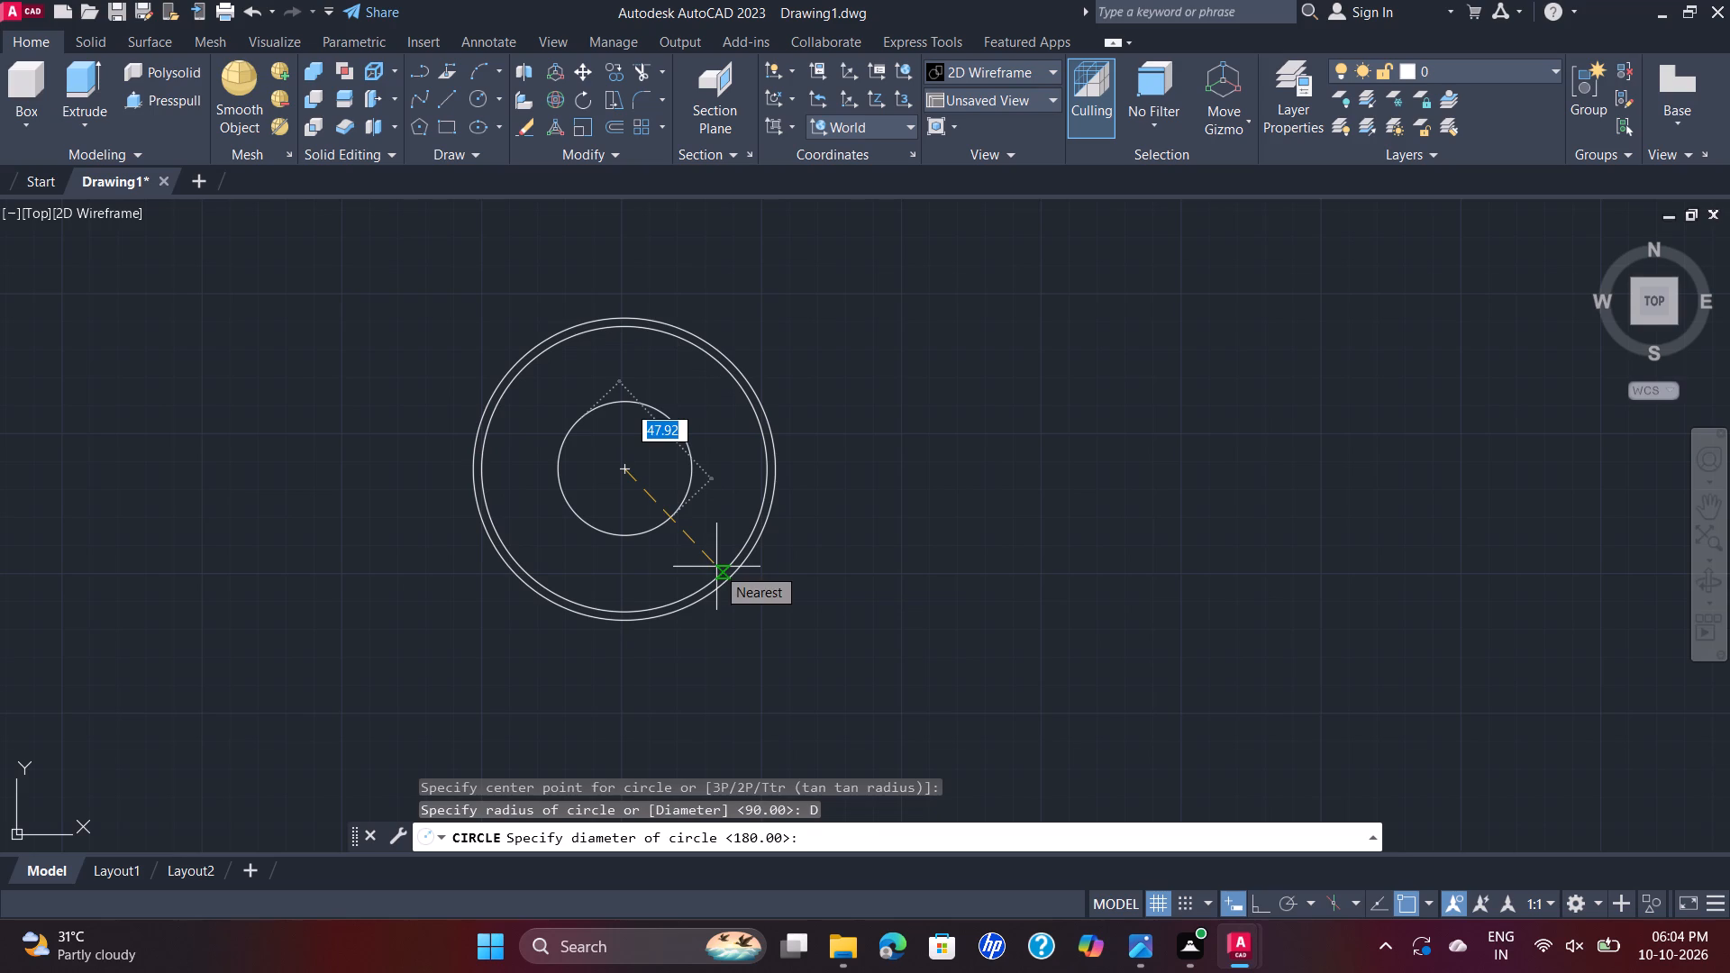
{"action": "type", "text": "90"}
{"action": "key", "text": "Return"}
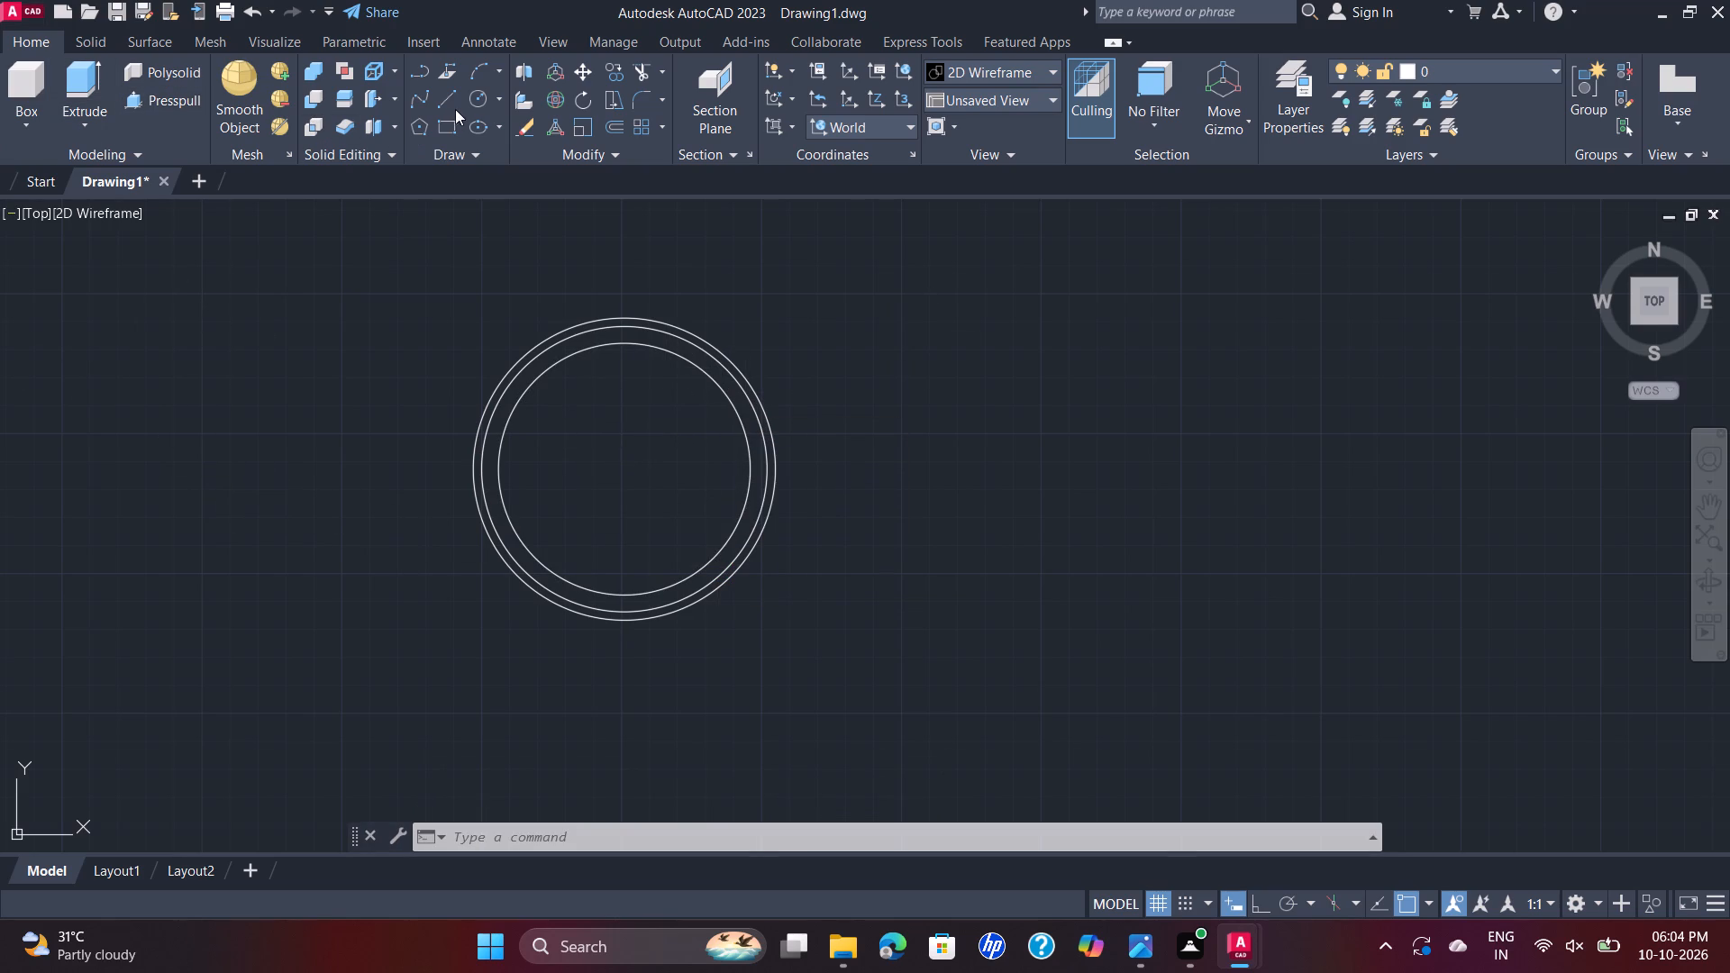
Add a centre mark to the outermost circle of the concentric set.
{"action": "key", "text": "c"}
{"action": "key", "text": "m"}
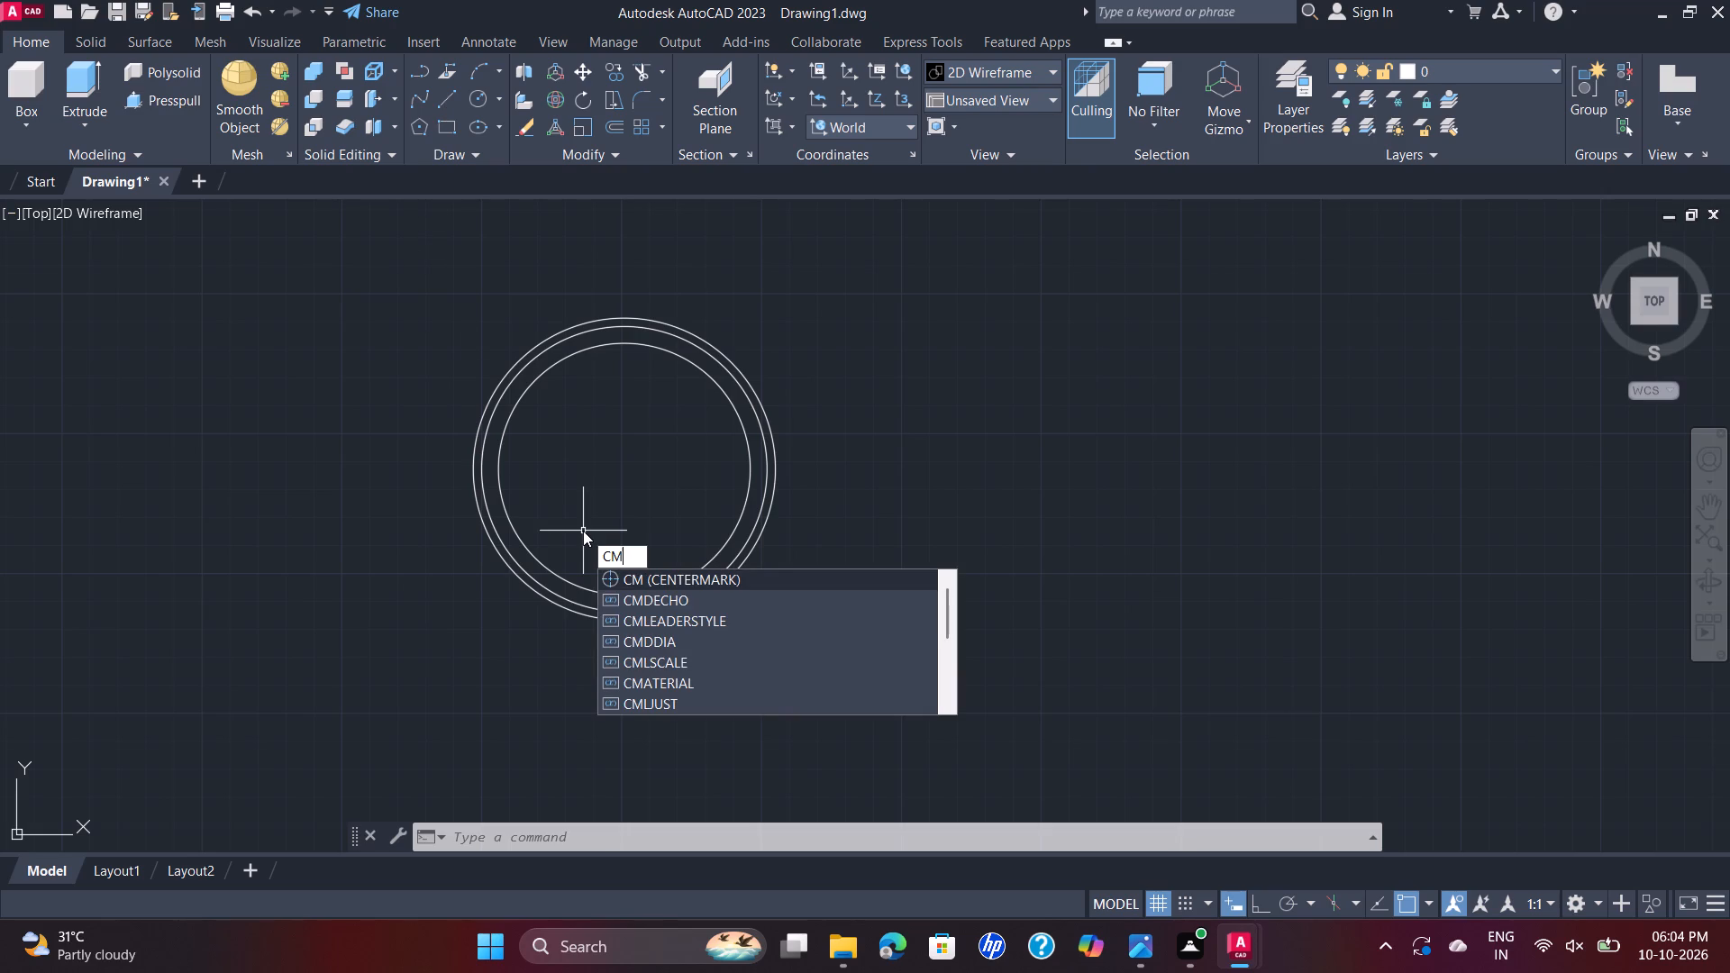
{"action": "key", "text": "Return"}
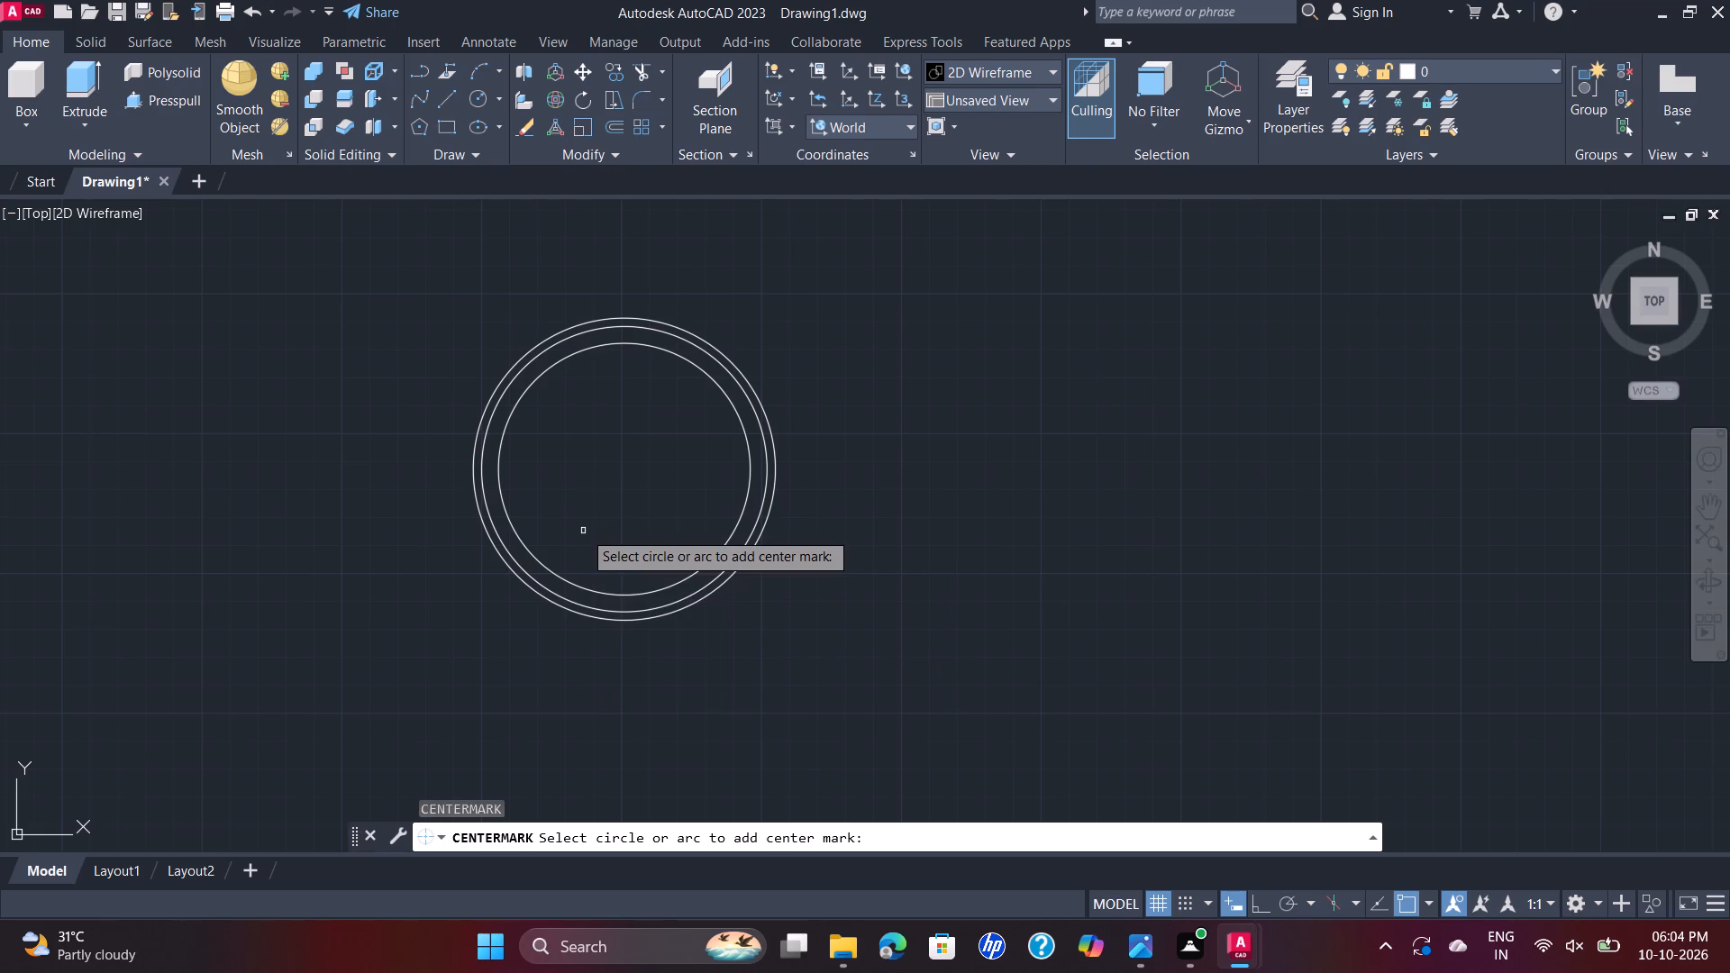
{"action": "left_click", "coordinate": [702, 340]}
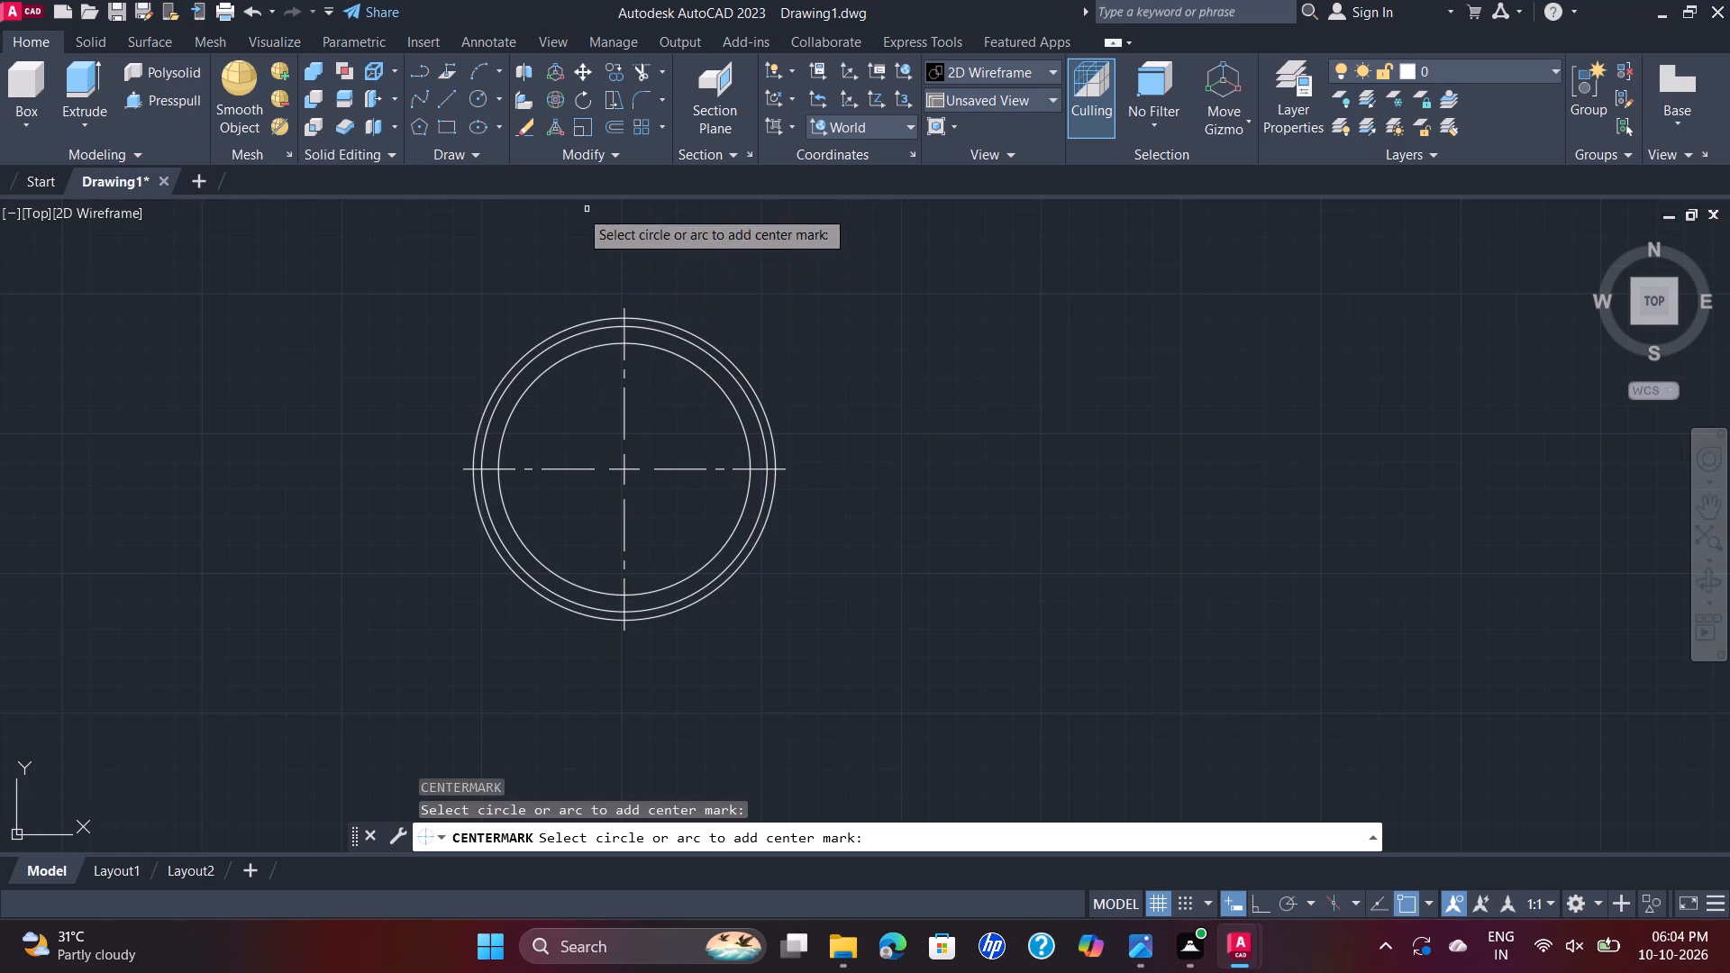
{"action": "key", "text": "Escape"}
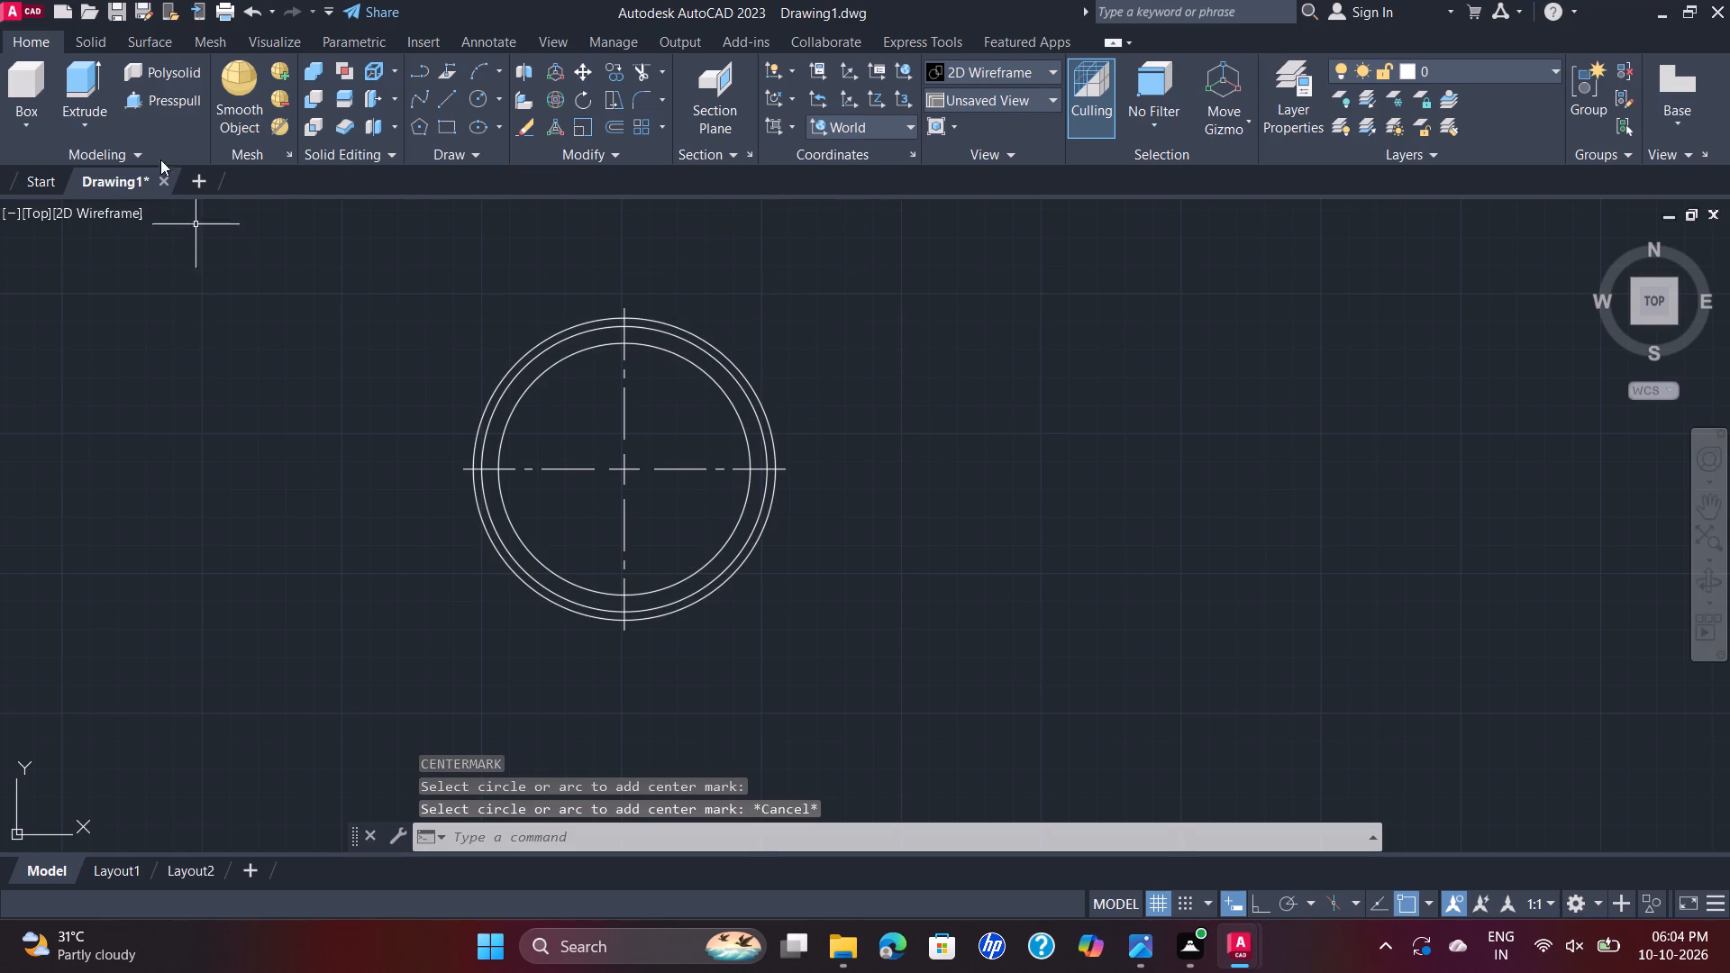
Turn on Ortho mode during a trial line from the common centre of the circles.
{"action": "left_click", "coordinate": [439, 100]}
{"action": "left_click", "coordinate": [622, 468]}
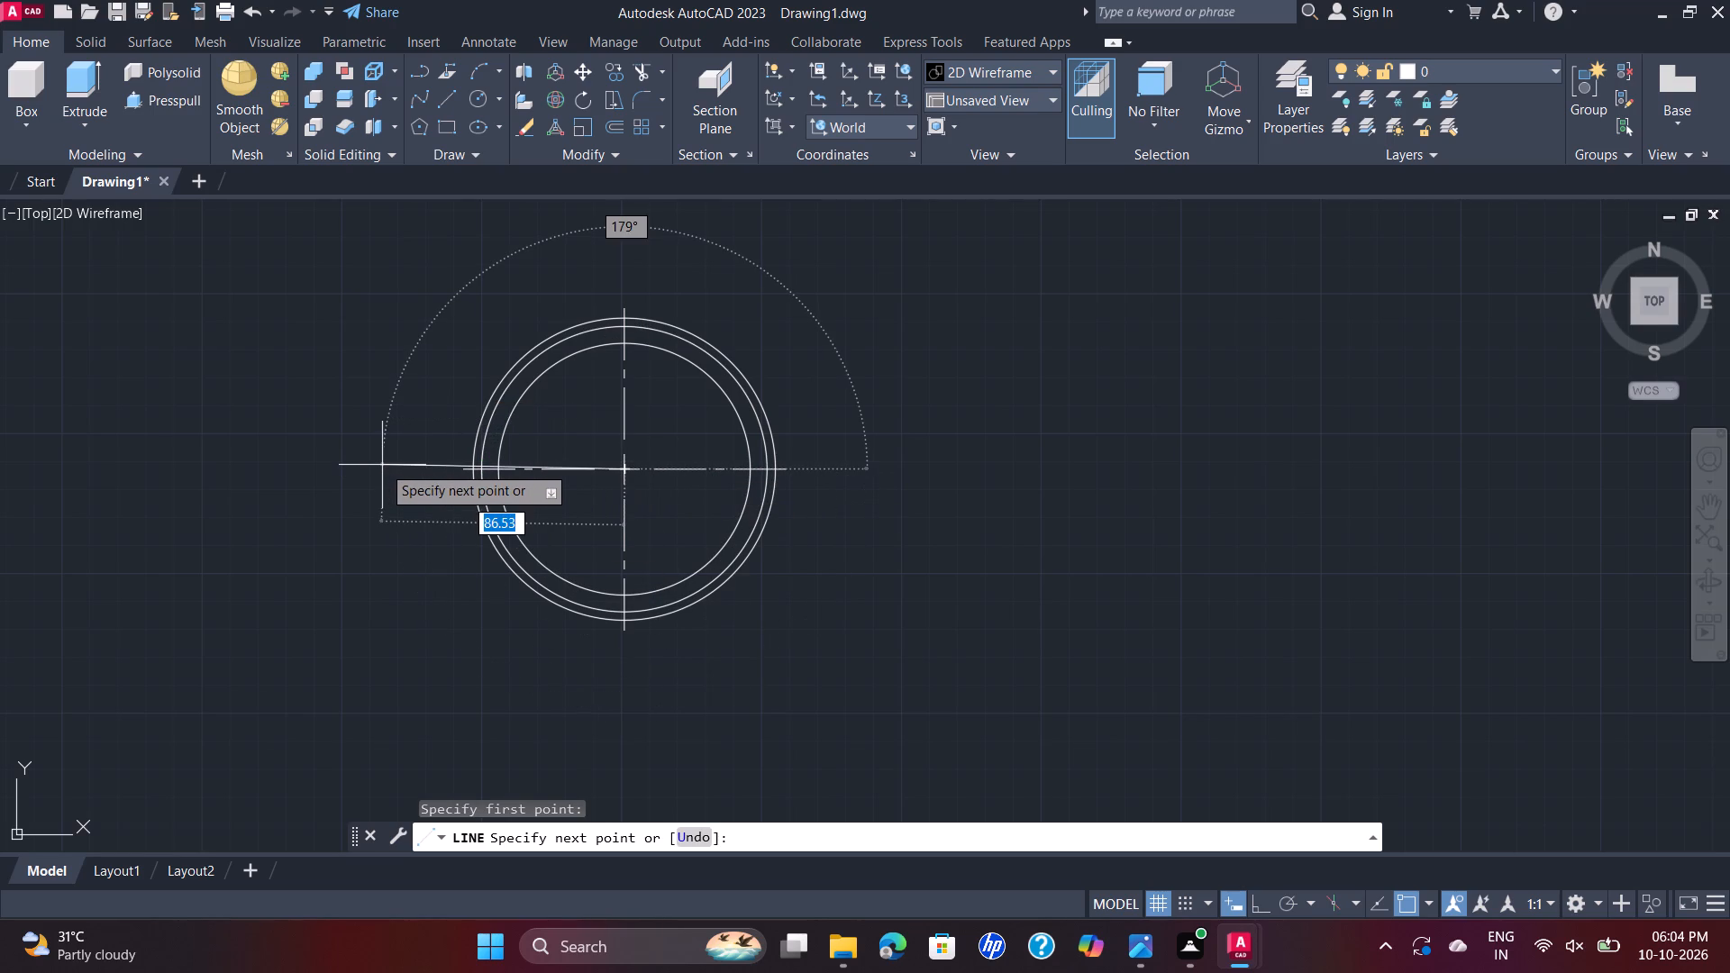
{"action": "key", "text": "F8"}
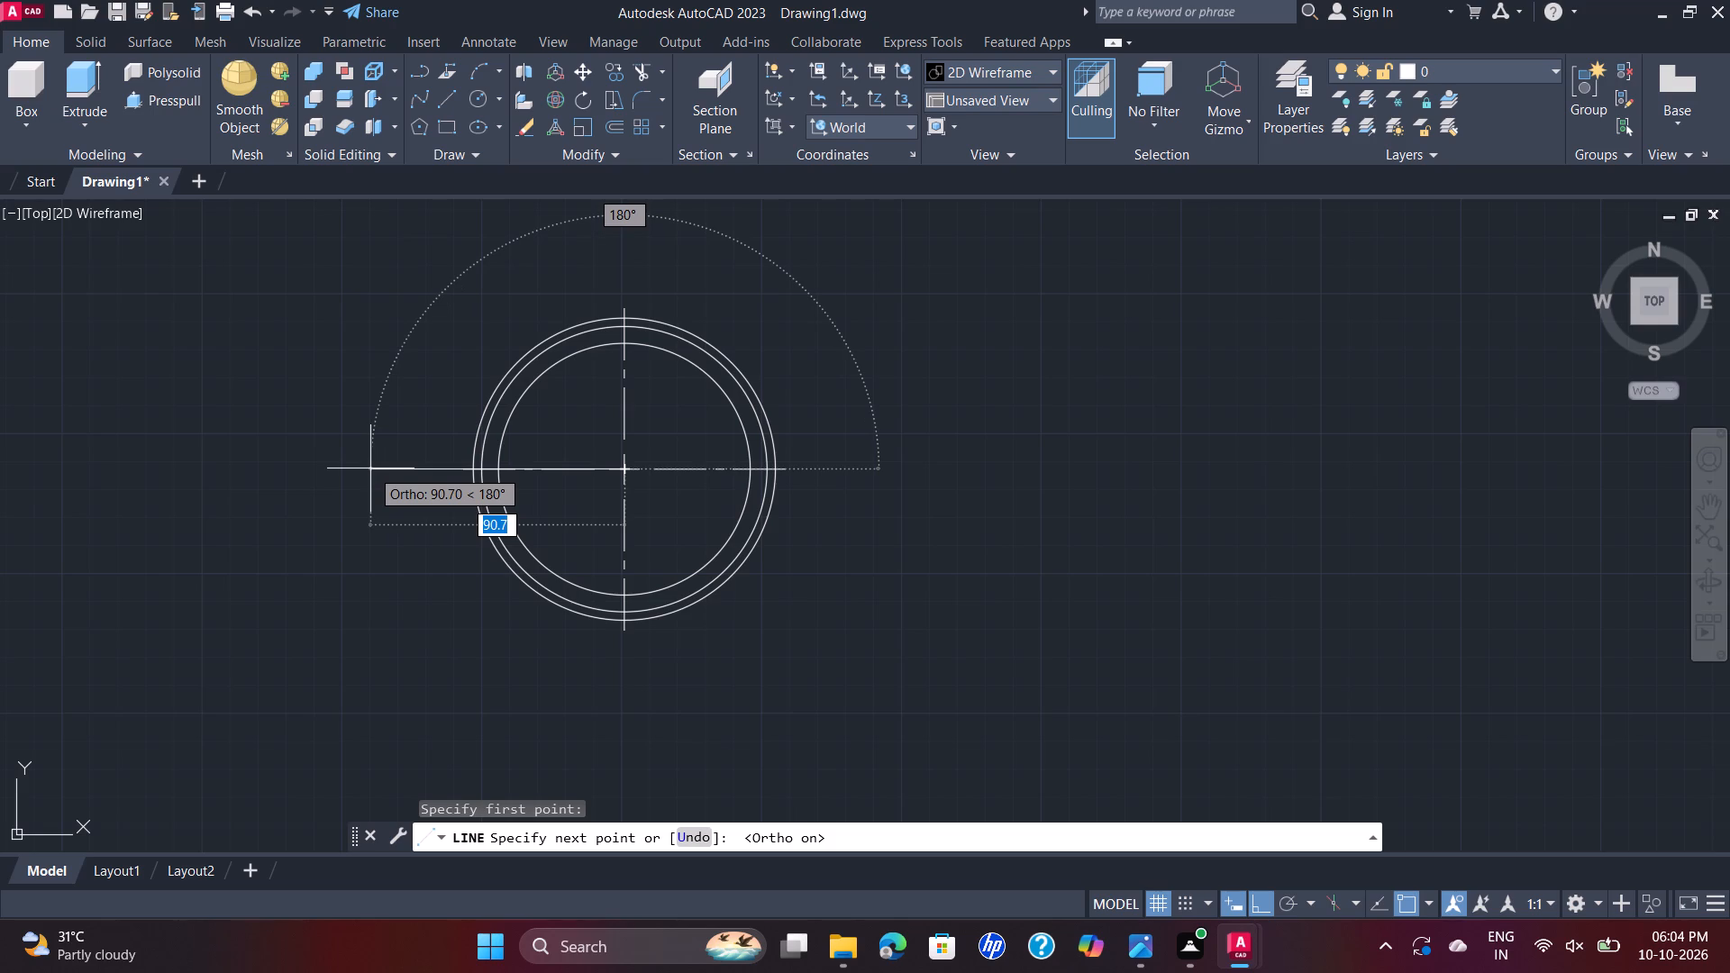
{"action": "key", "text": "Escape"}
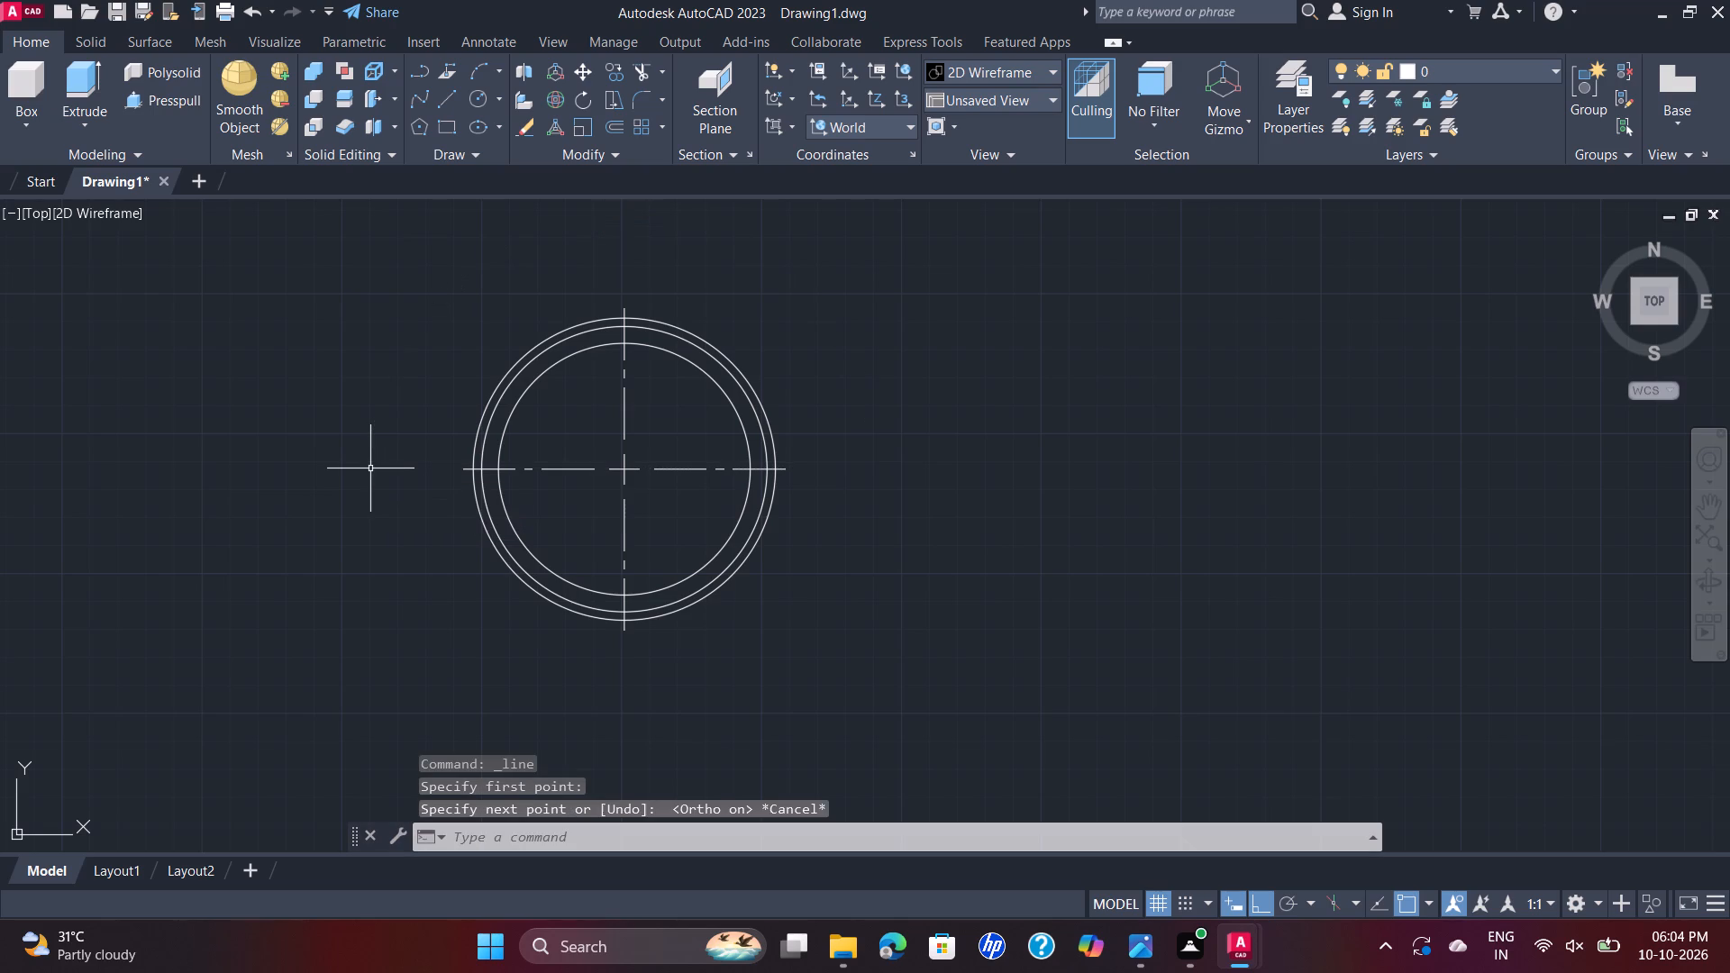
Draw a concentric circle with a diameter of 24 from the common centre.
{"action": "key", "text": "c"}
{"action": "key", "text": "Return"}
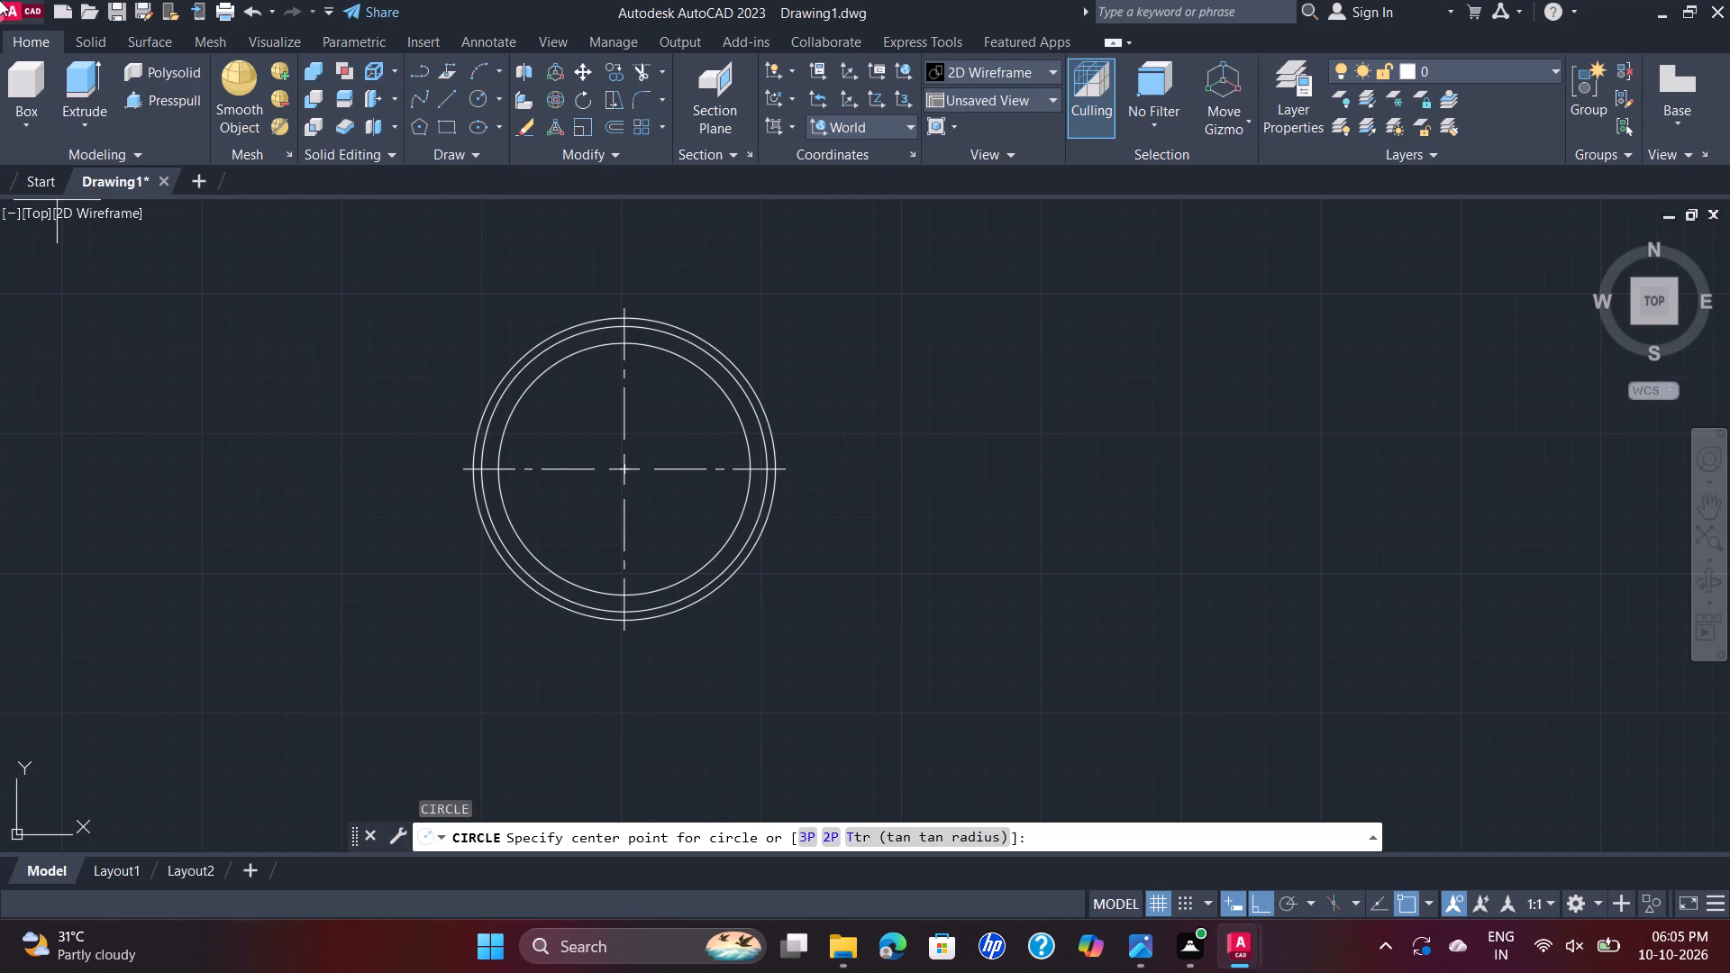
{"action": "left_click", "coordinate": [623, 470]}
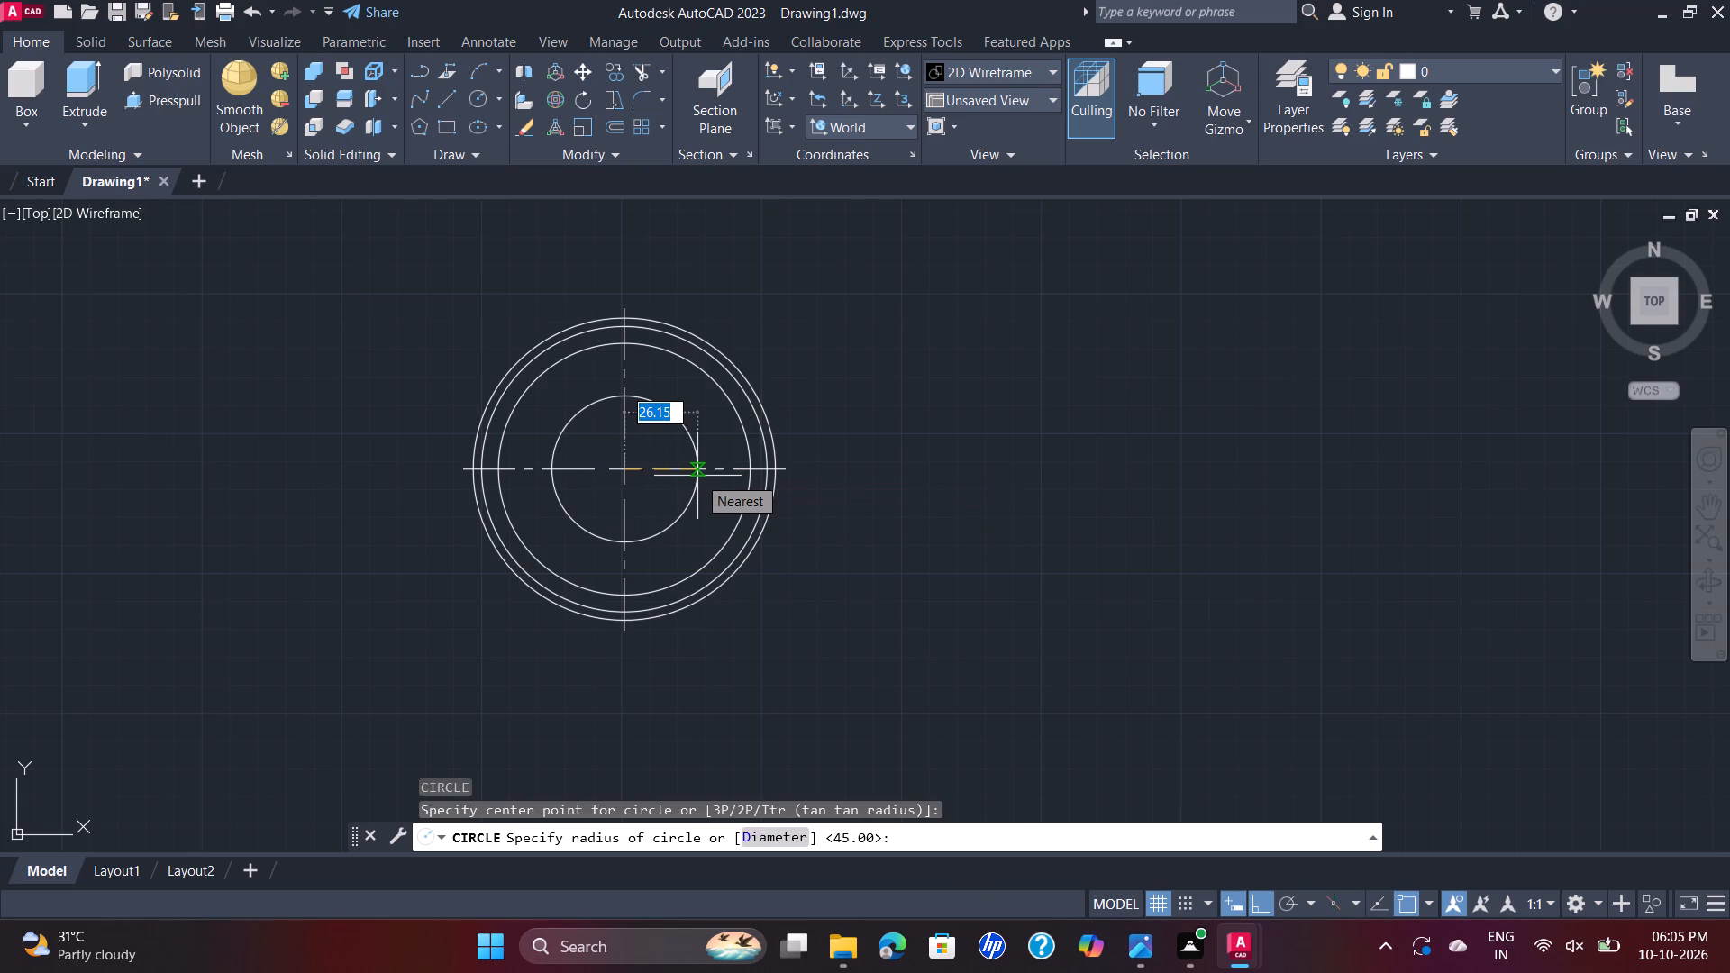
{"action": "key", "text": "d"}
{"action": "key", "text": "Return"}
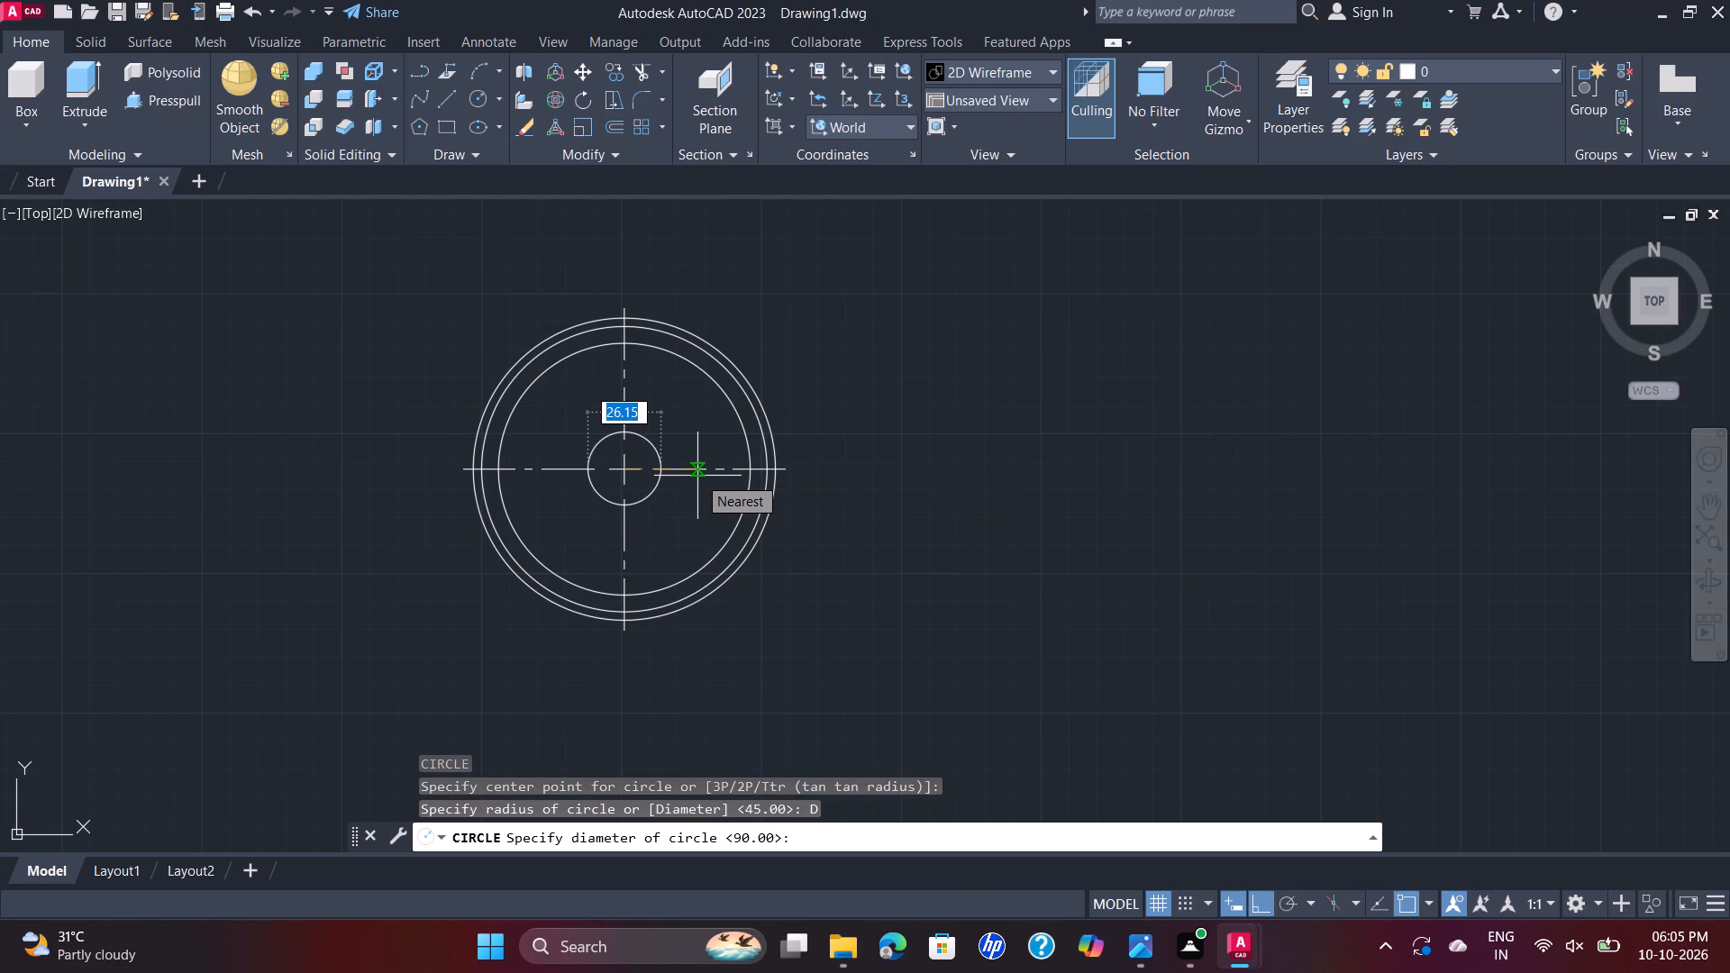
{"action": "type", "text": "24"}
{"action": "key", "text": "Return"}
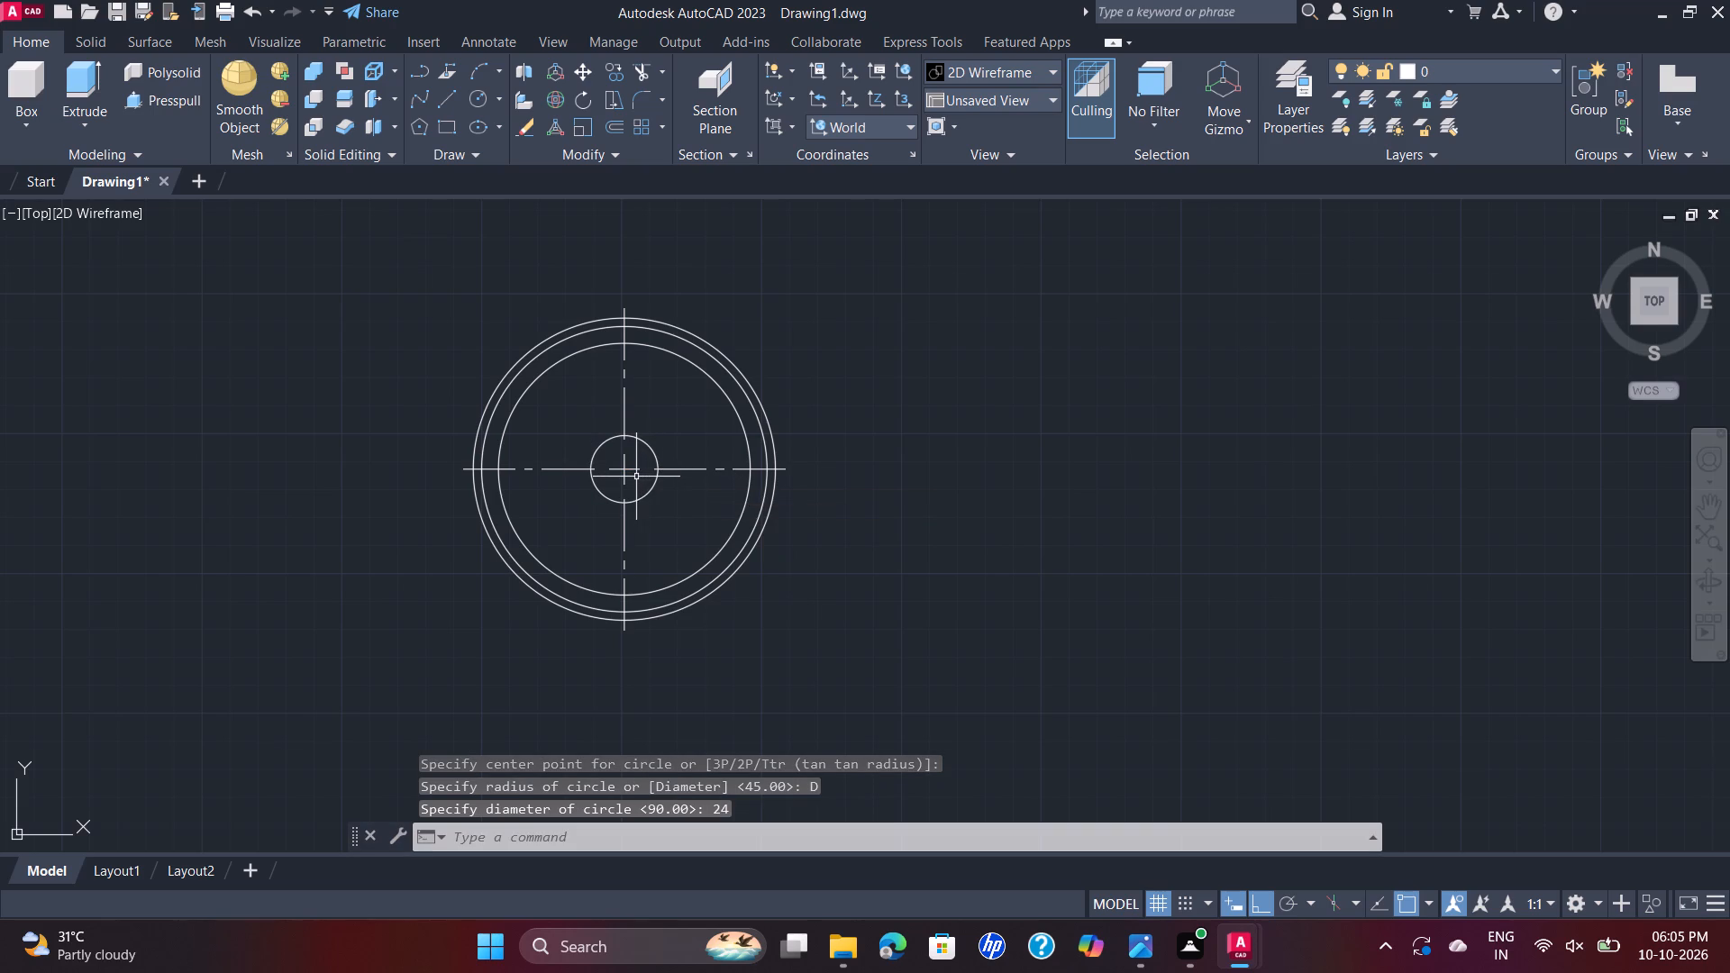
Draw the innermost concentric circle with a diameter of 10 from the common centre.
{"action": "key", "text": "space"}
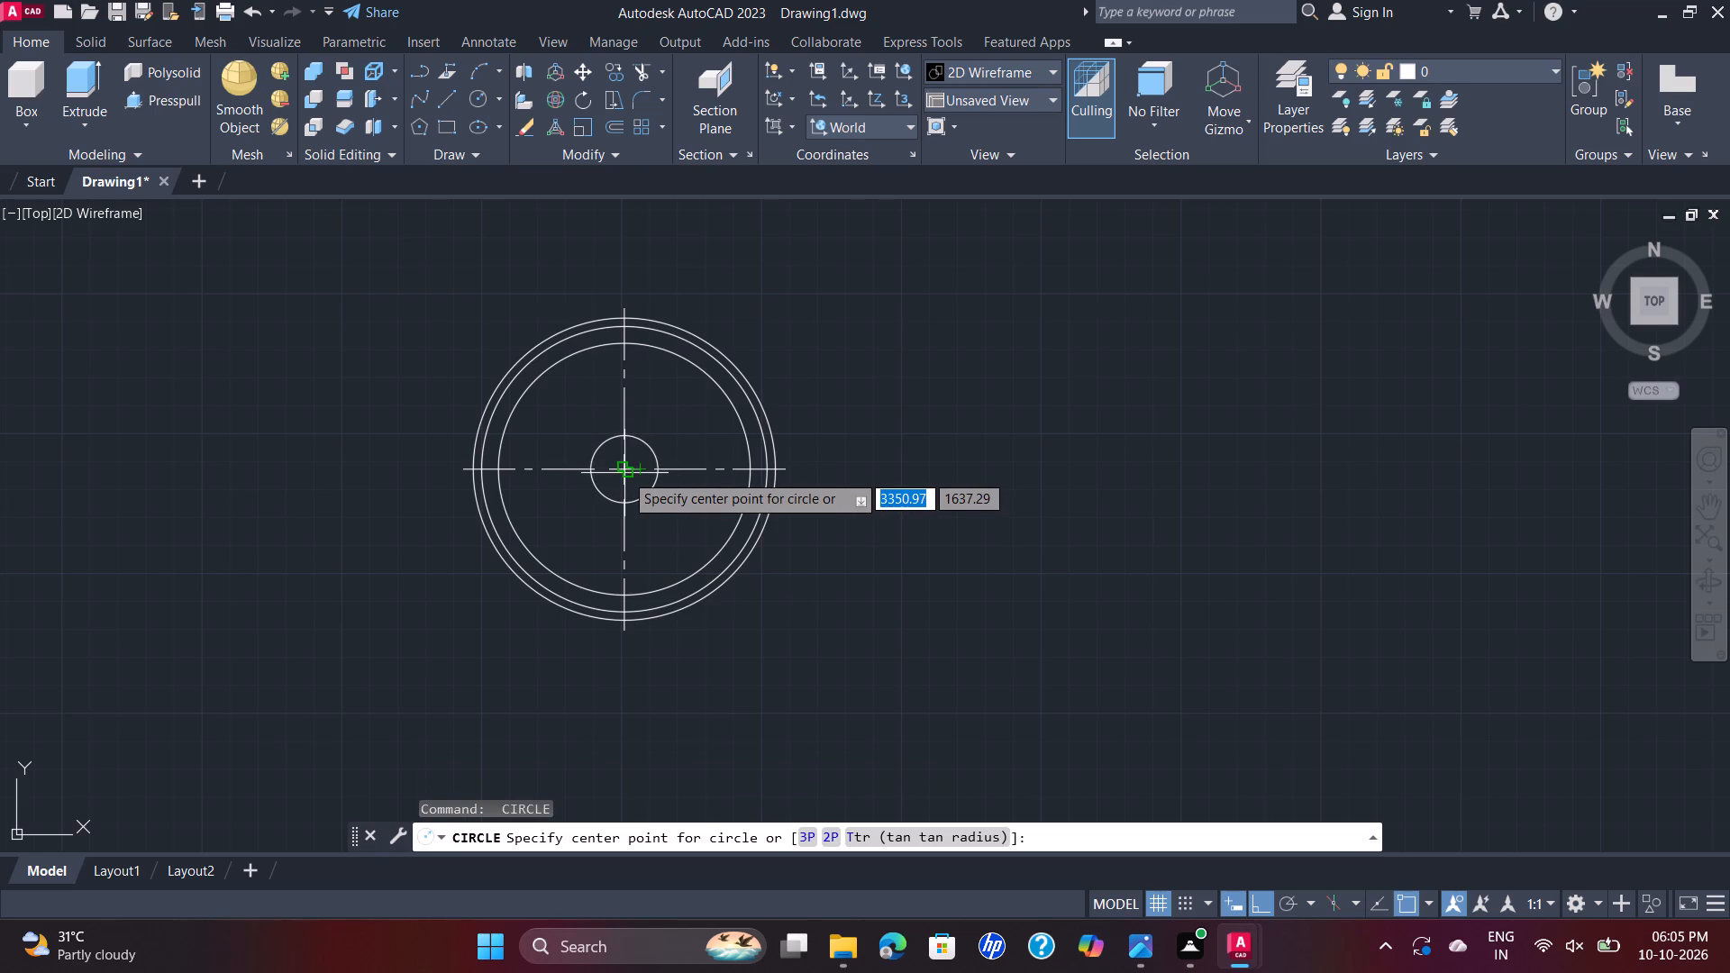
{"action": "left_click", "coordinate": [624, 472]}
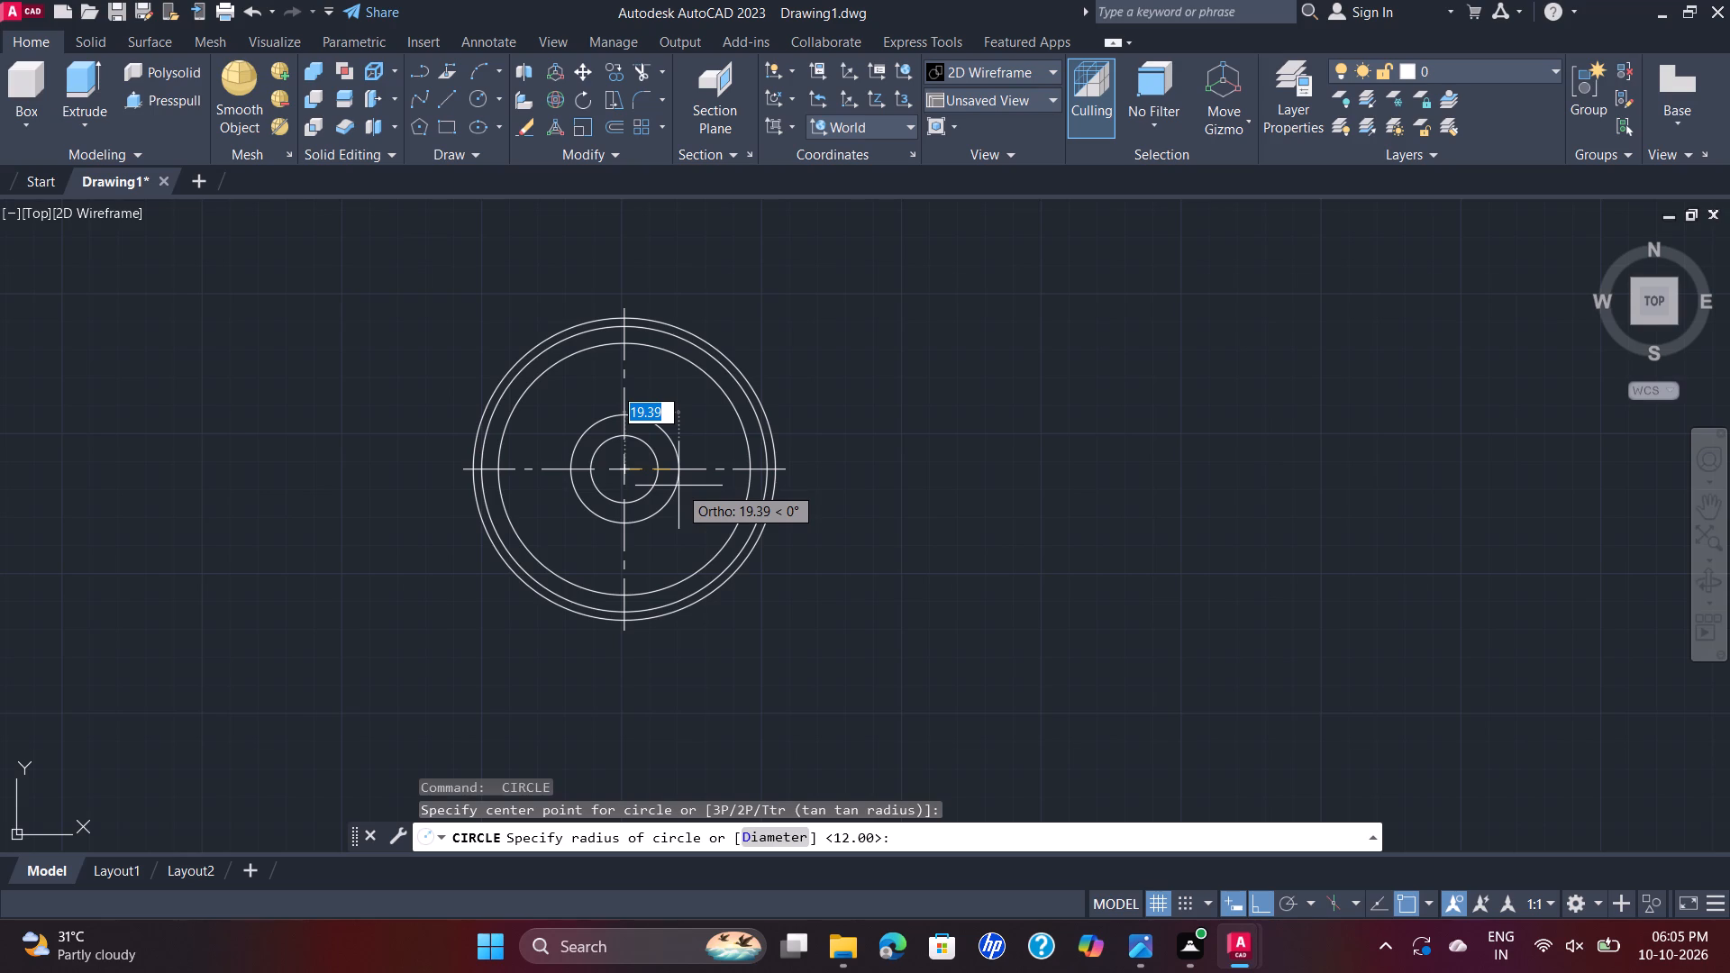
{"action": "key", "text": "d"}
{"action": "key", "text": "Return"}
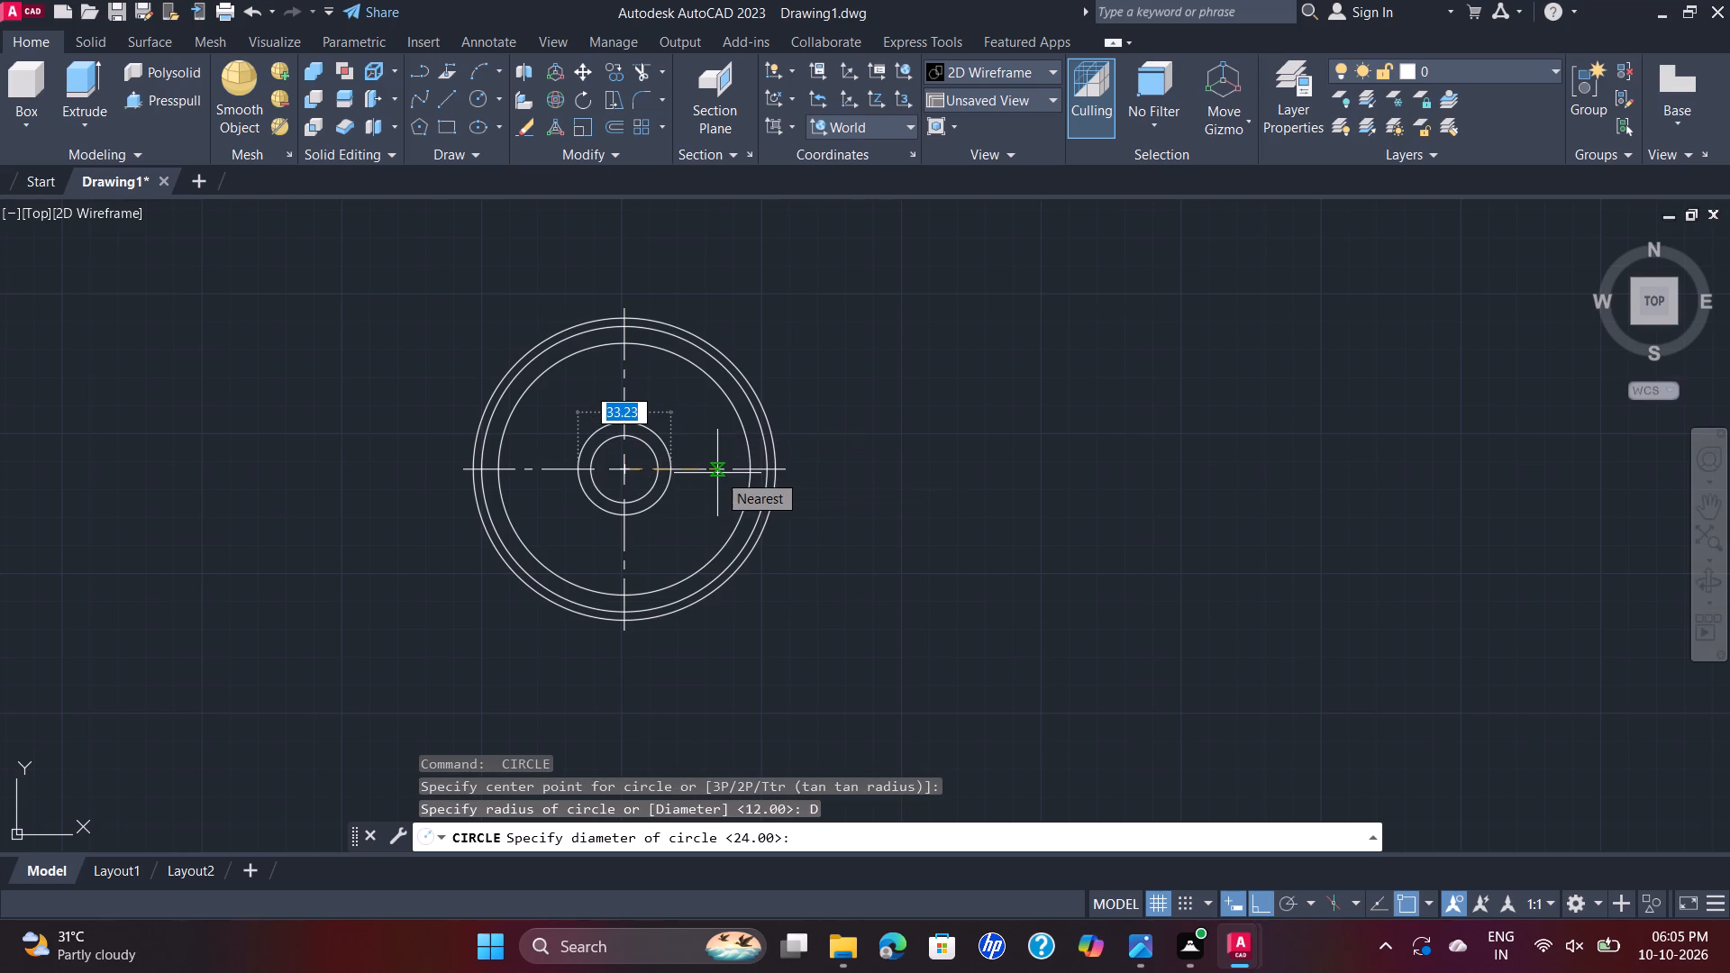
{"action": "type", "text": "10"}
{"action": "key", "text": "Return"}
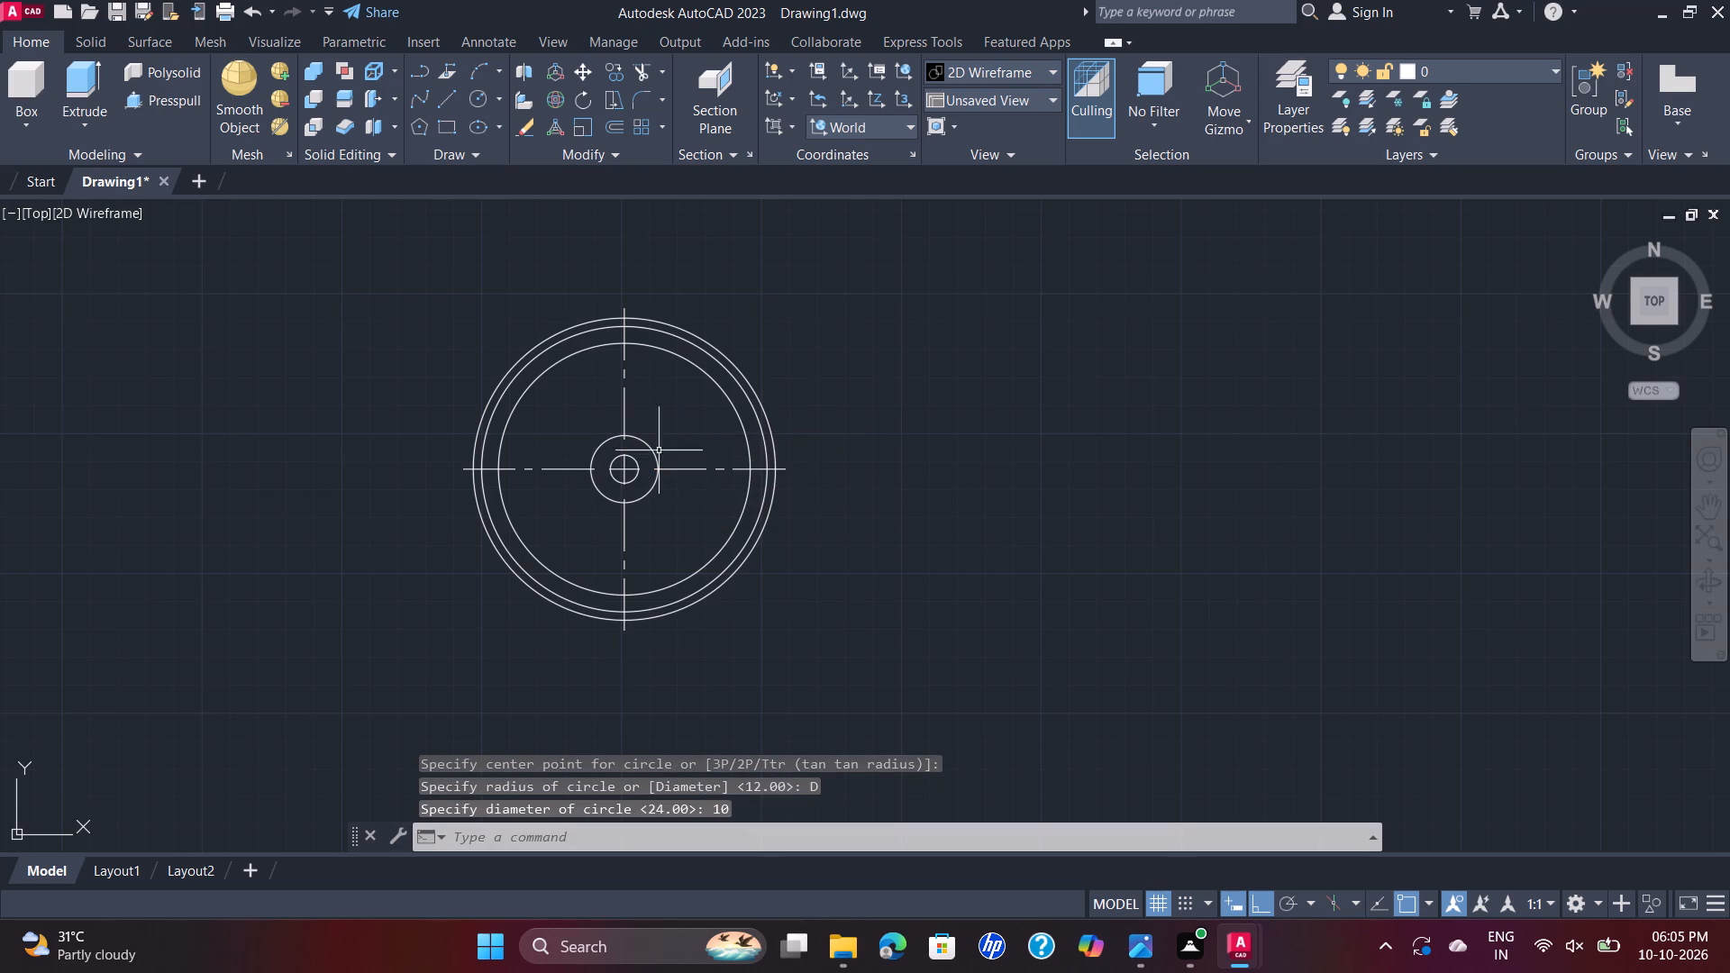
Draw a closed line outline from the common centre: 4 left, 8 right, about 12.75 up past the 24-diameter circle, 8 left, and down to the base.
{"action": "scroll", "coordinate": [649, 469], "scroll_direction": "up", "scroll_amount": 2}
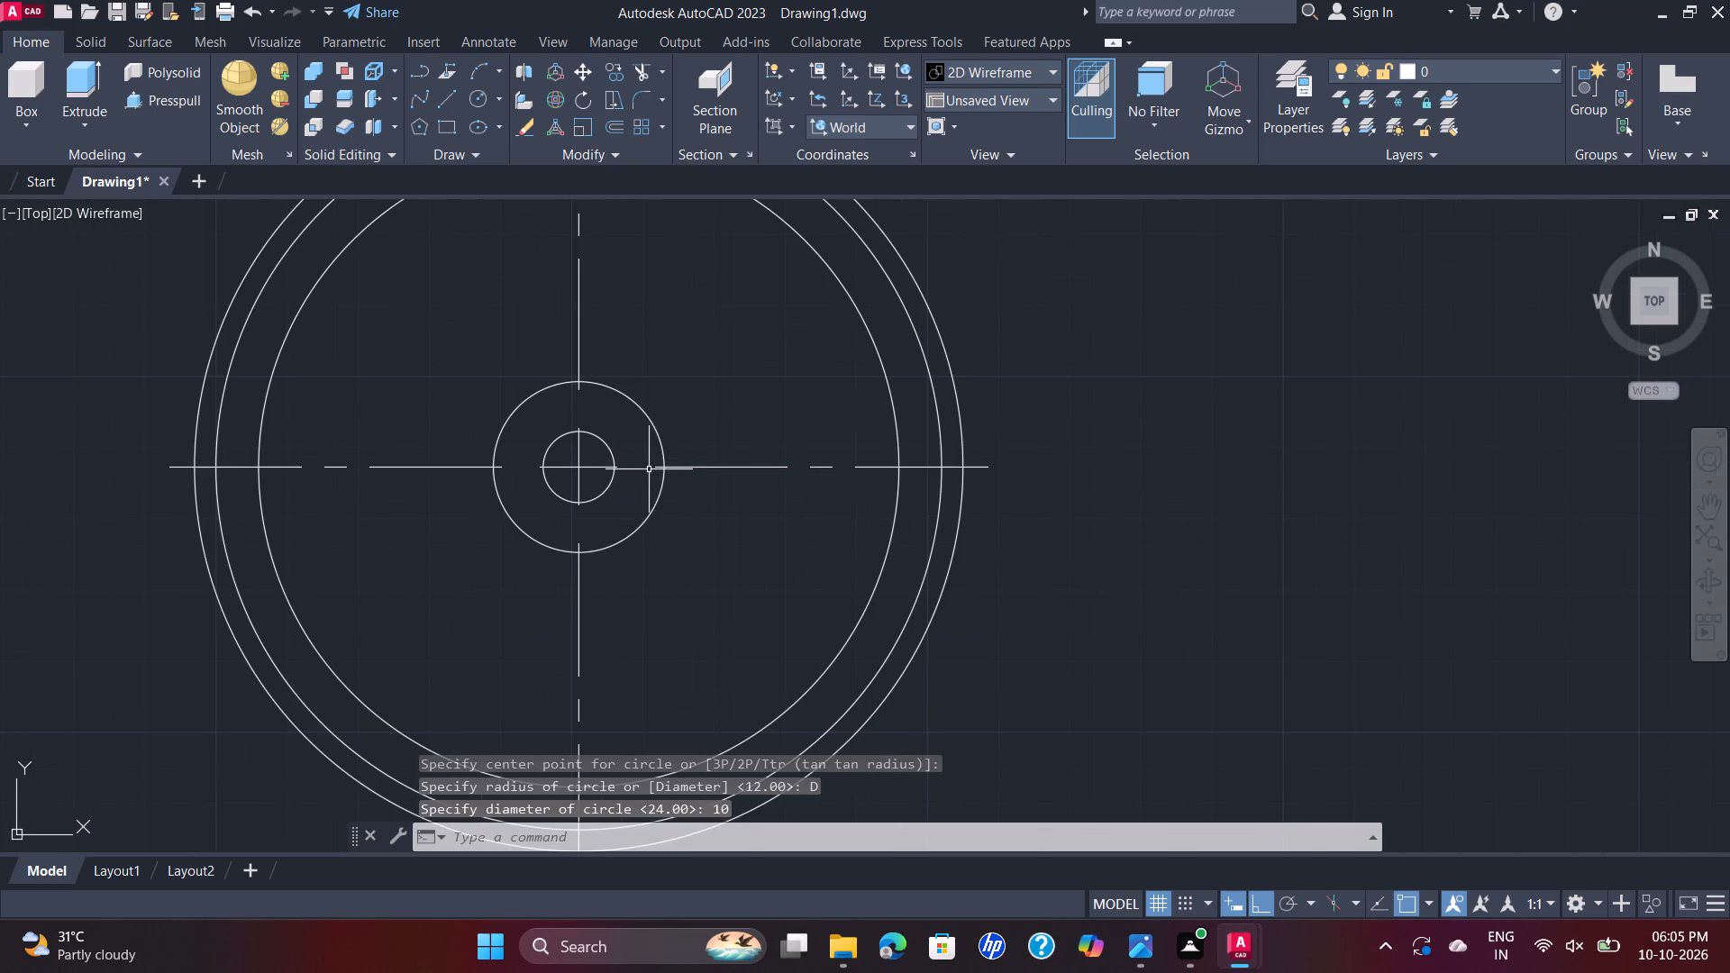
{"action": "scroll", "coordinate": [649, 469], "scroll_direction": "down", "scroll_amount": 1}
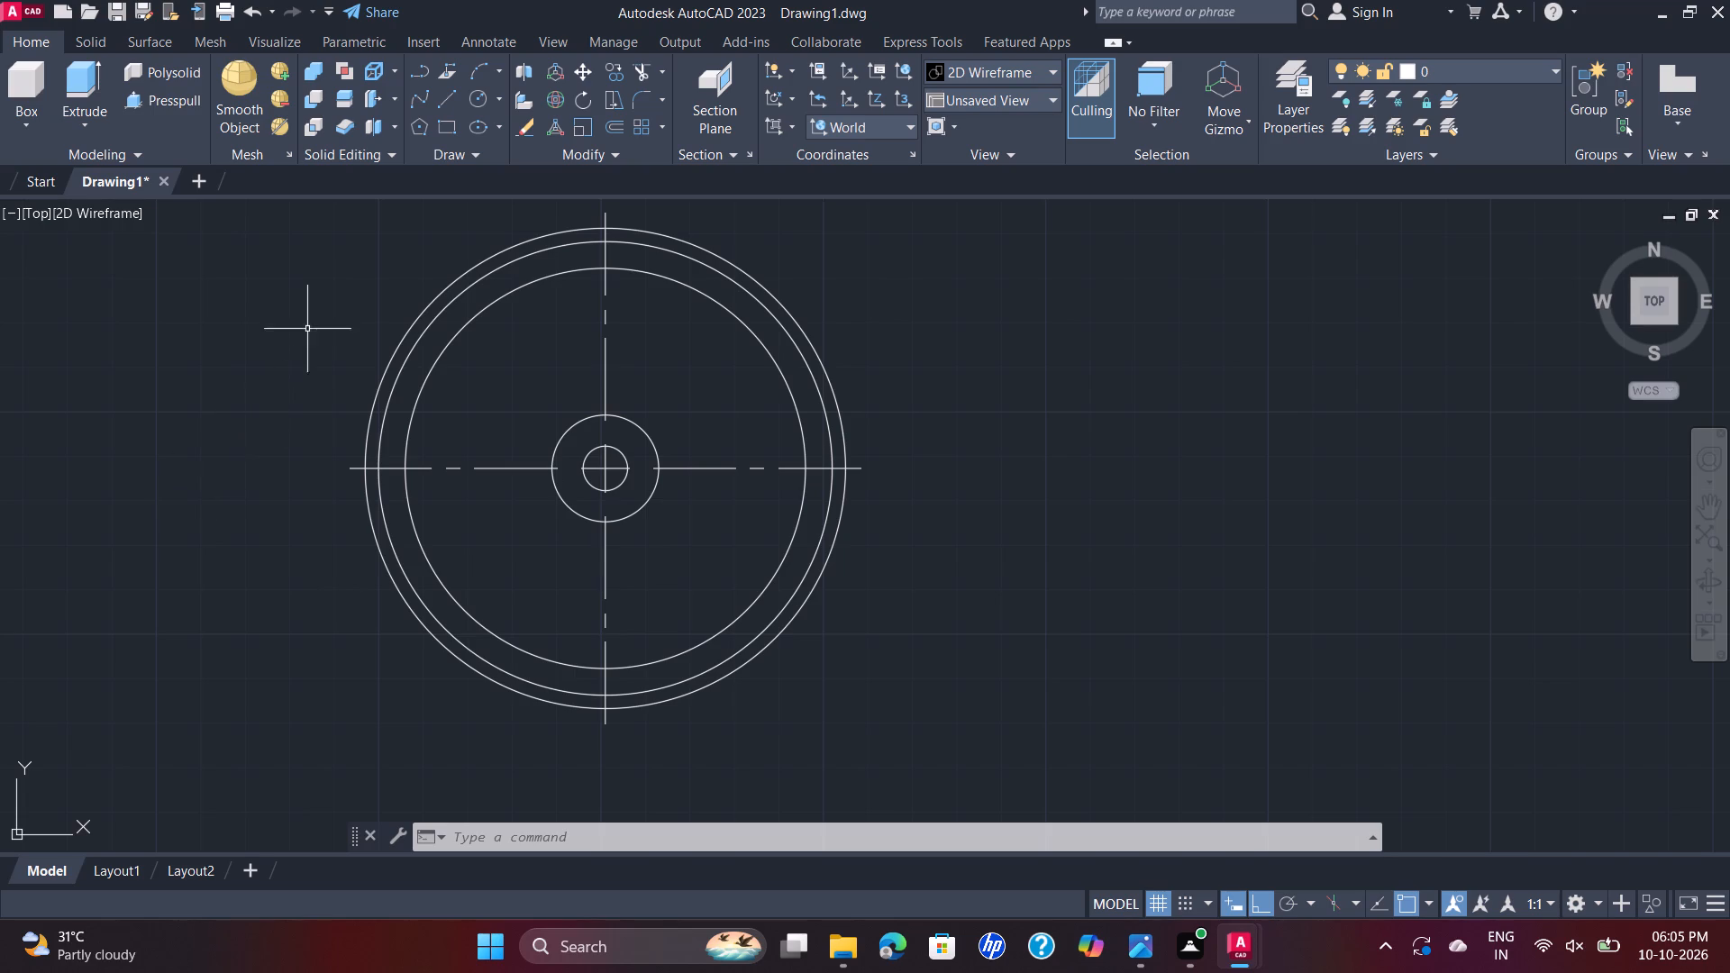
{"action": "left_click", "coordinate": [451, 95]}
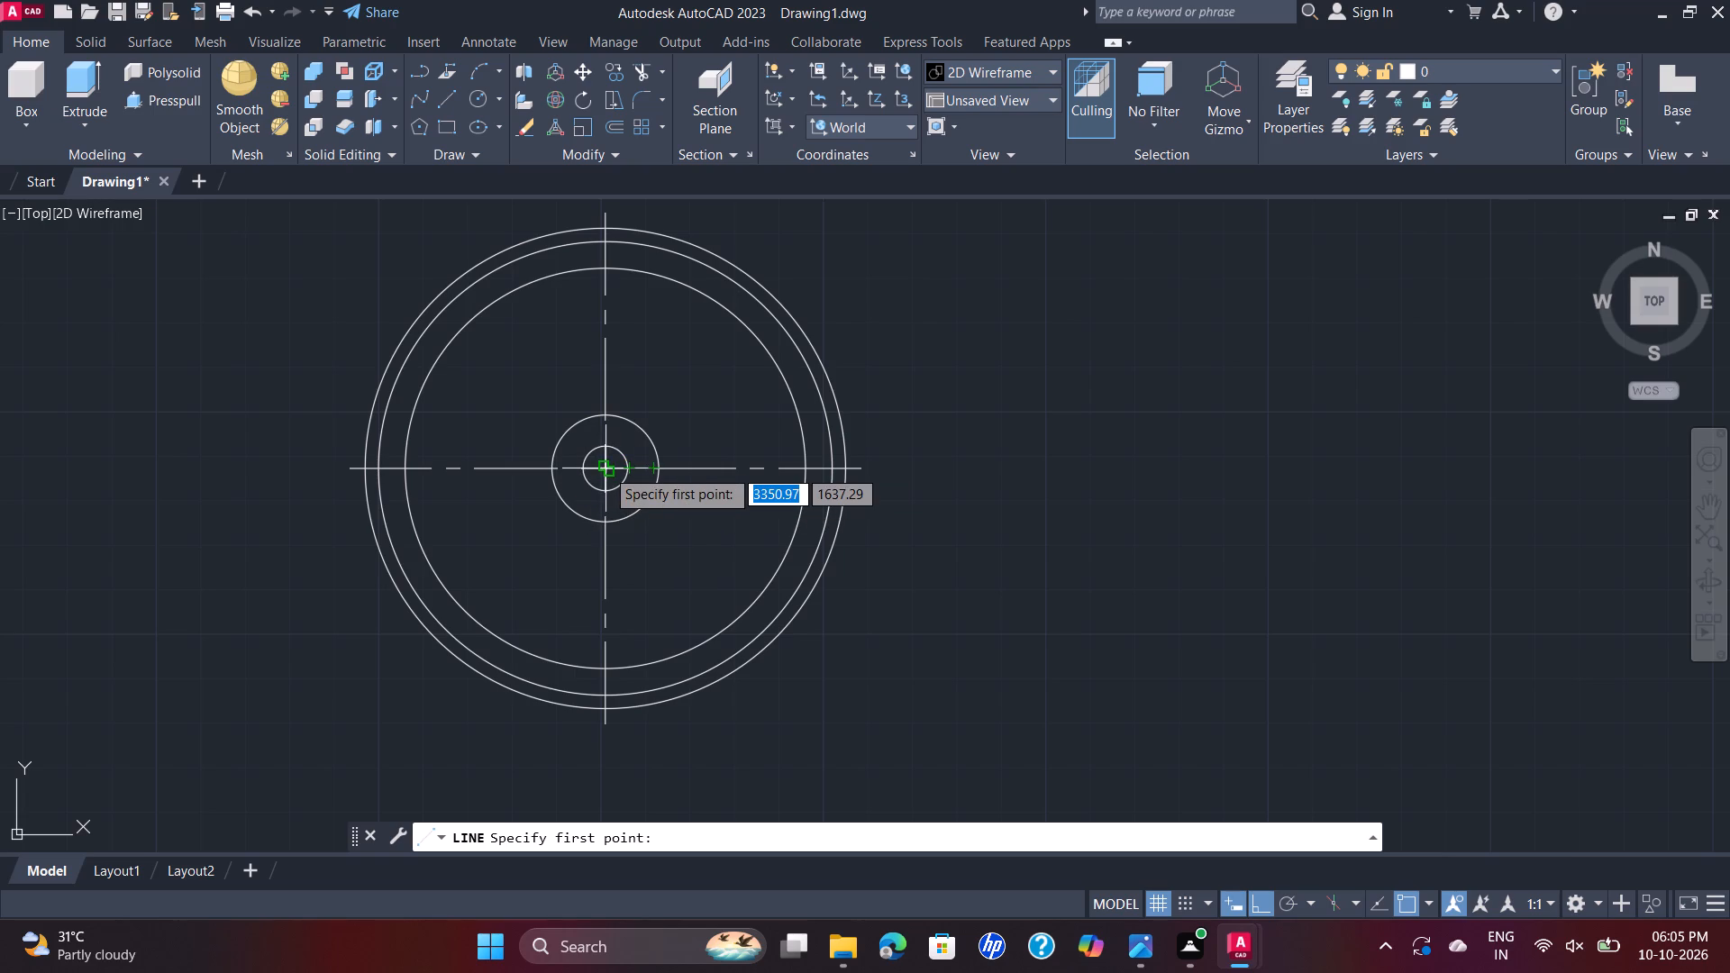
{"action": "scroll", "coordinate": [605, 468], "scroll_direction": "up", "scroll_amount": 3}
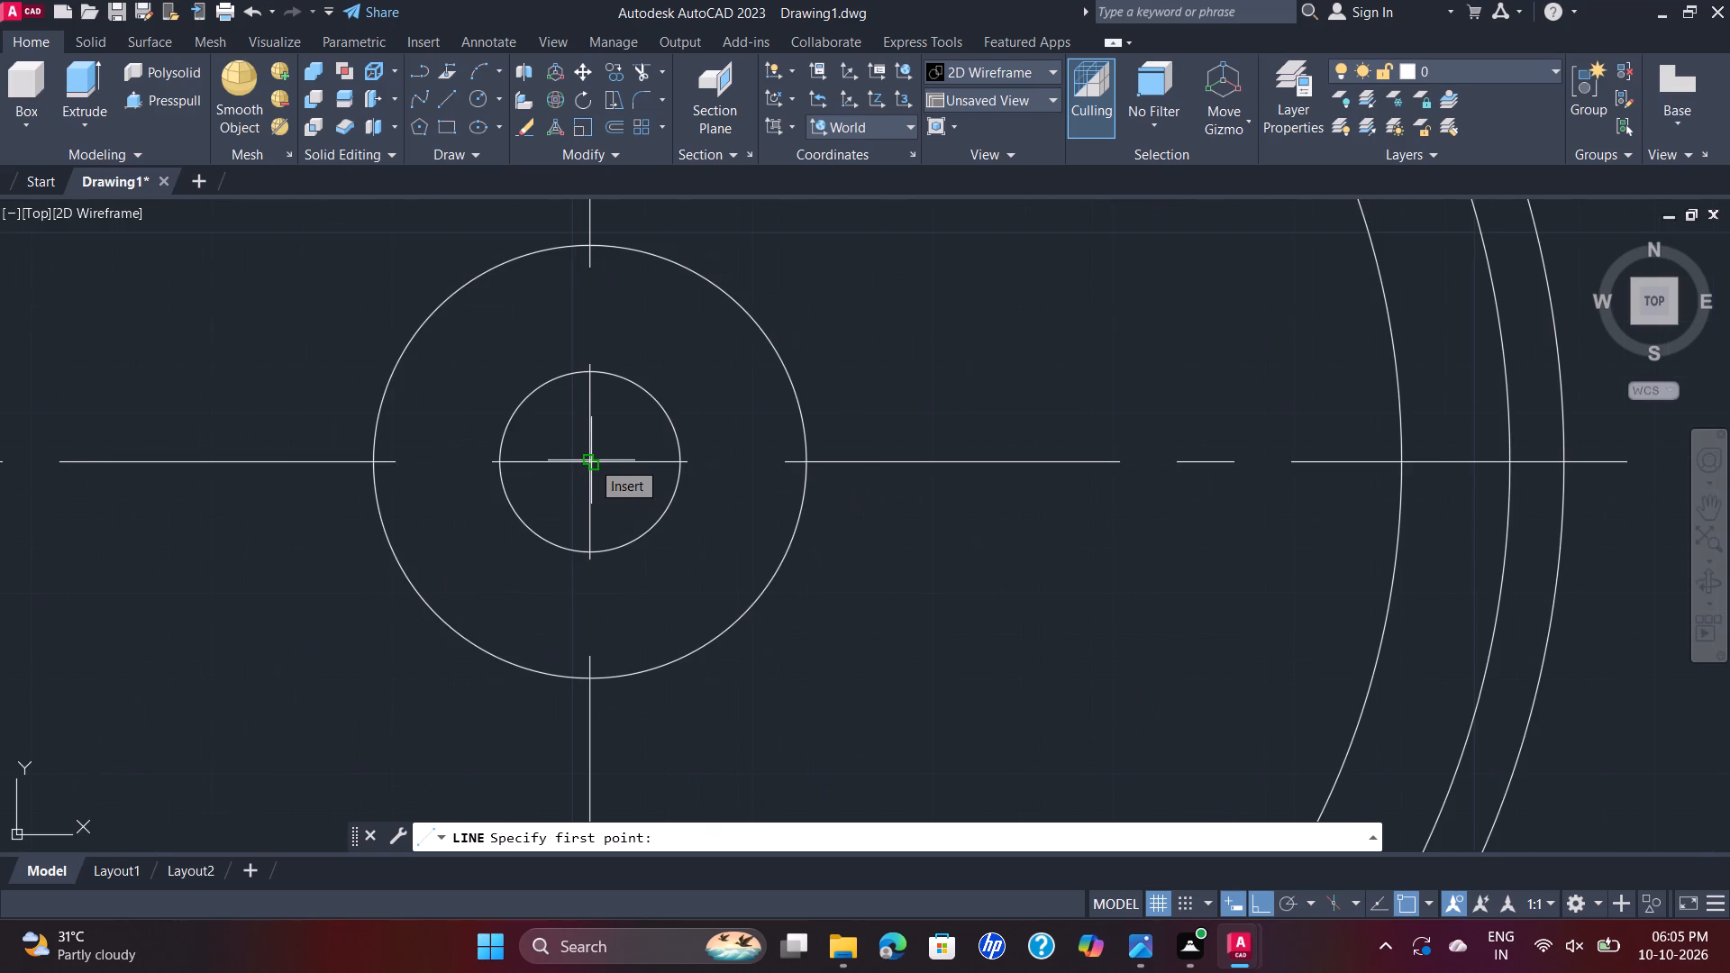
{"action": "left_click", "coordinate": [591, 460]}
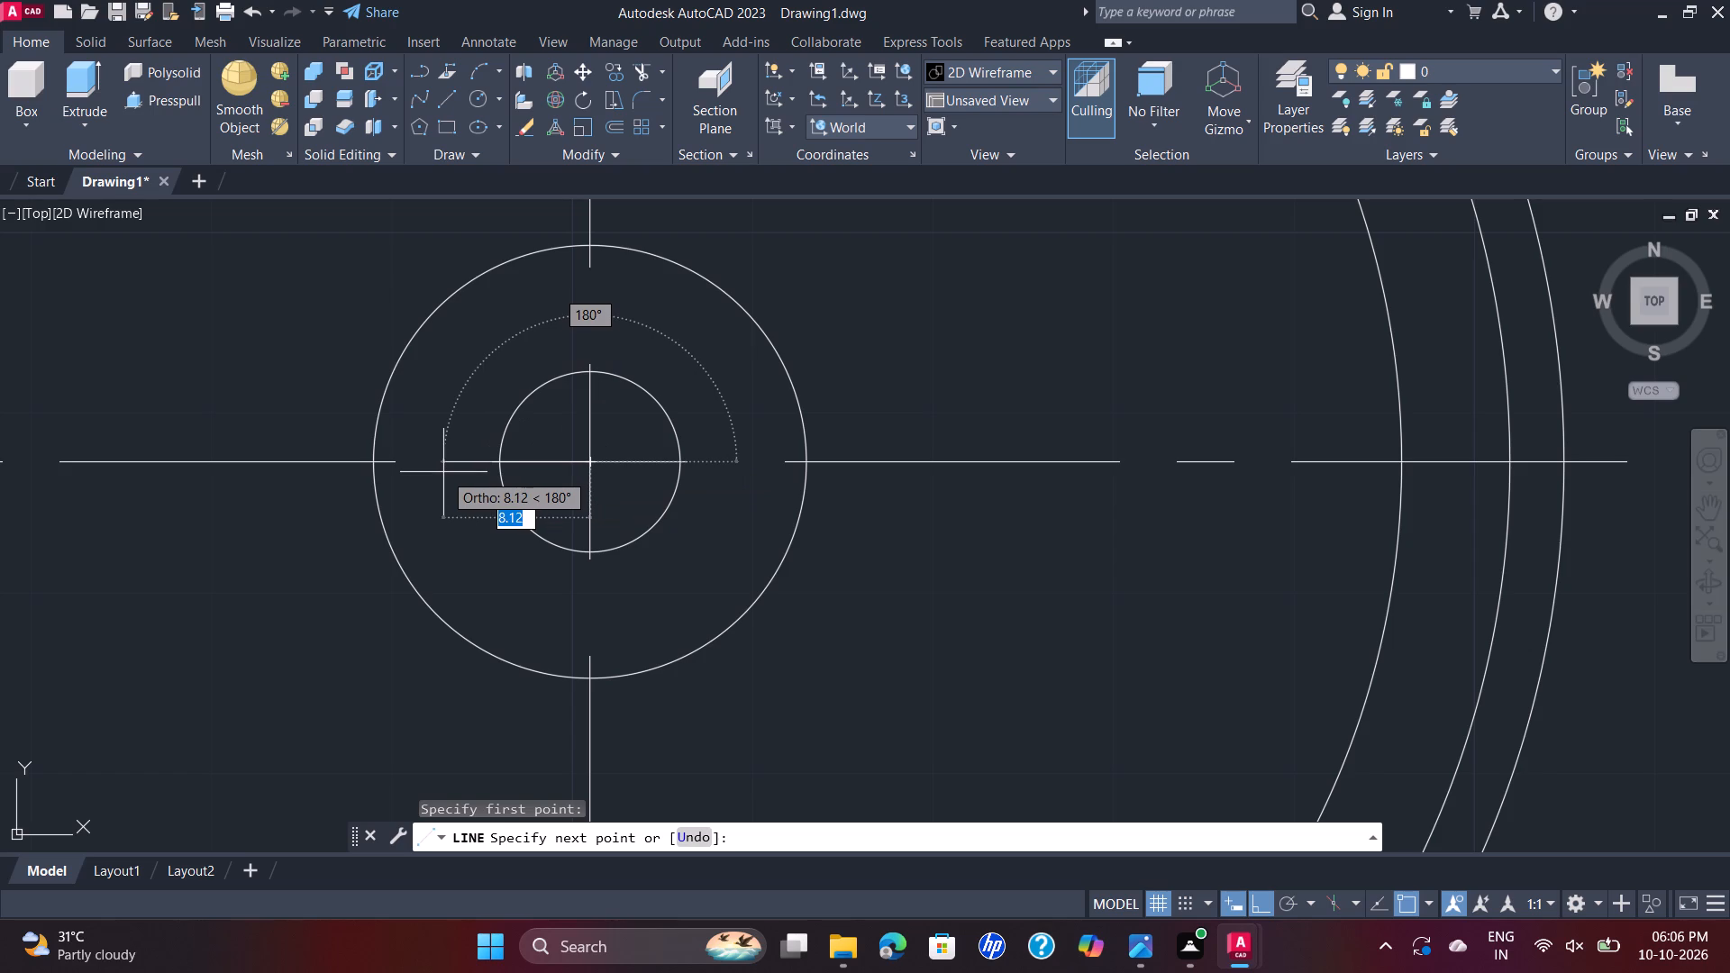
{"action": "key", "text": "4"}
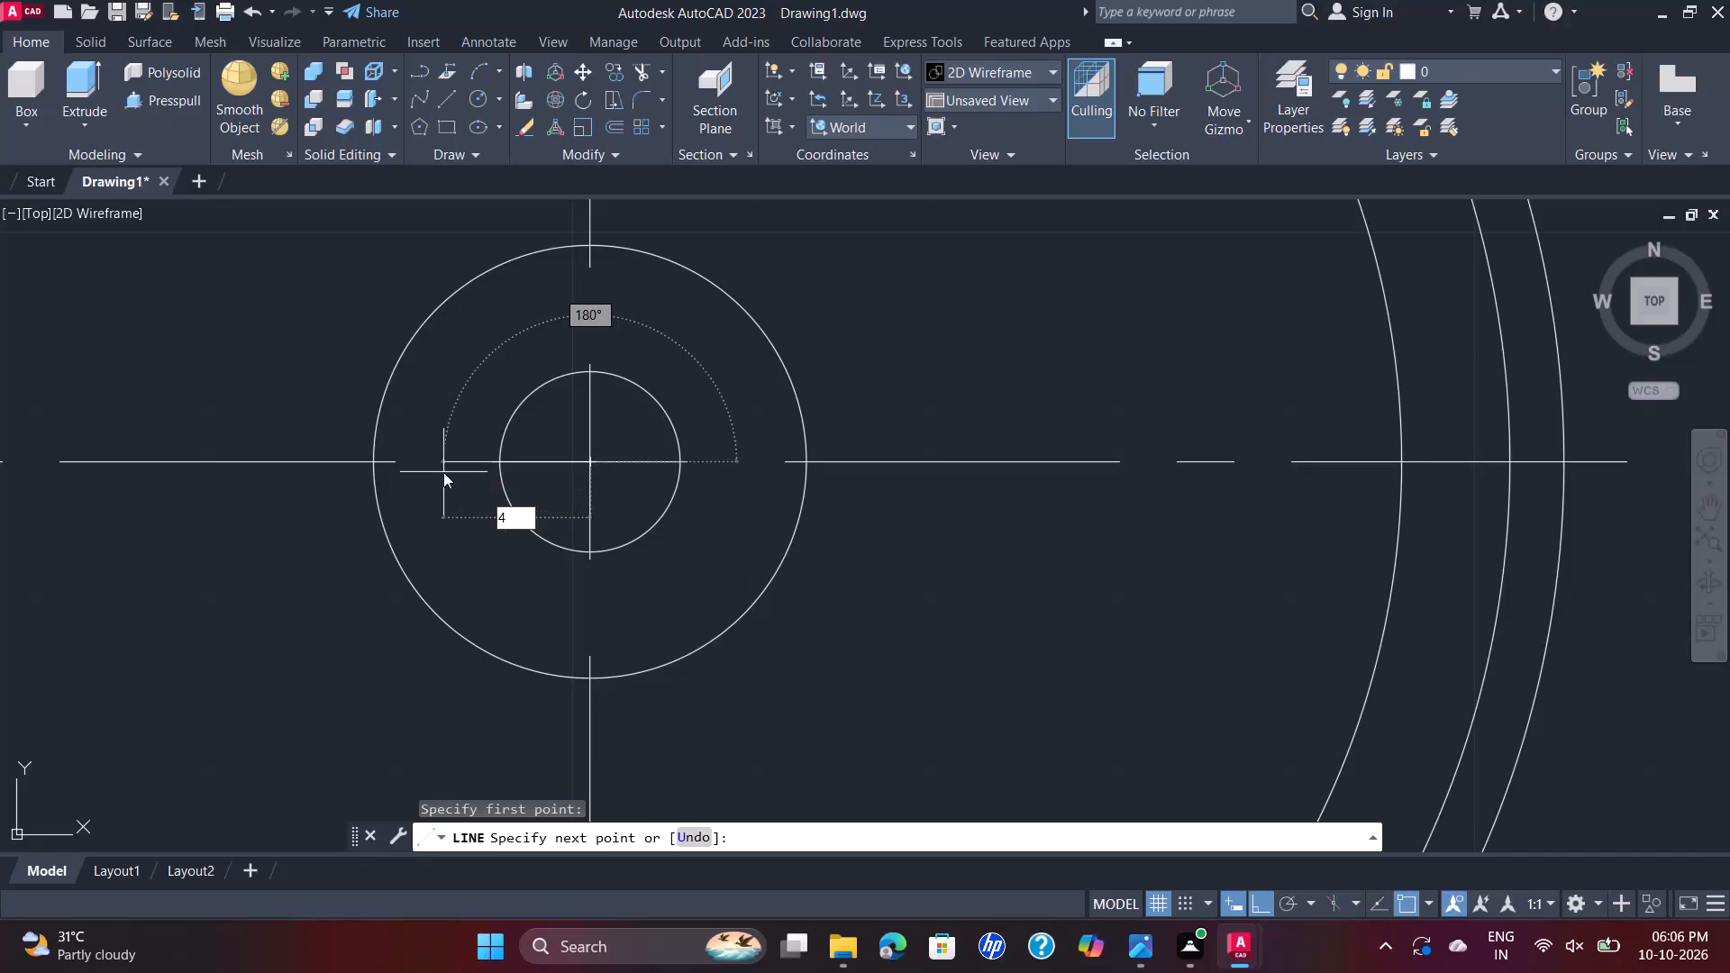
{"action": "key", "text": "Return"}
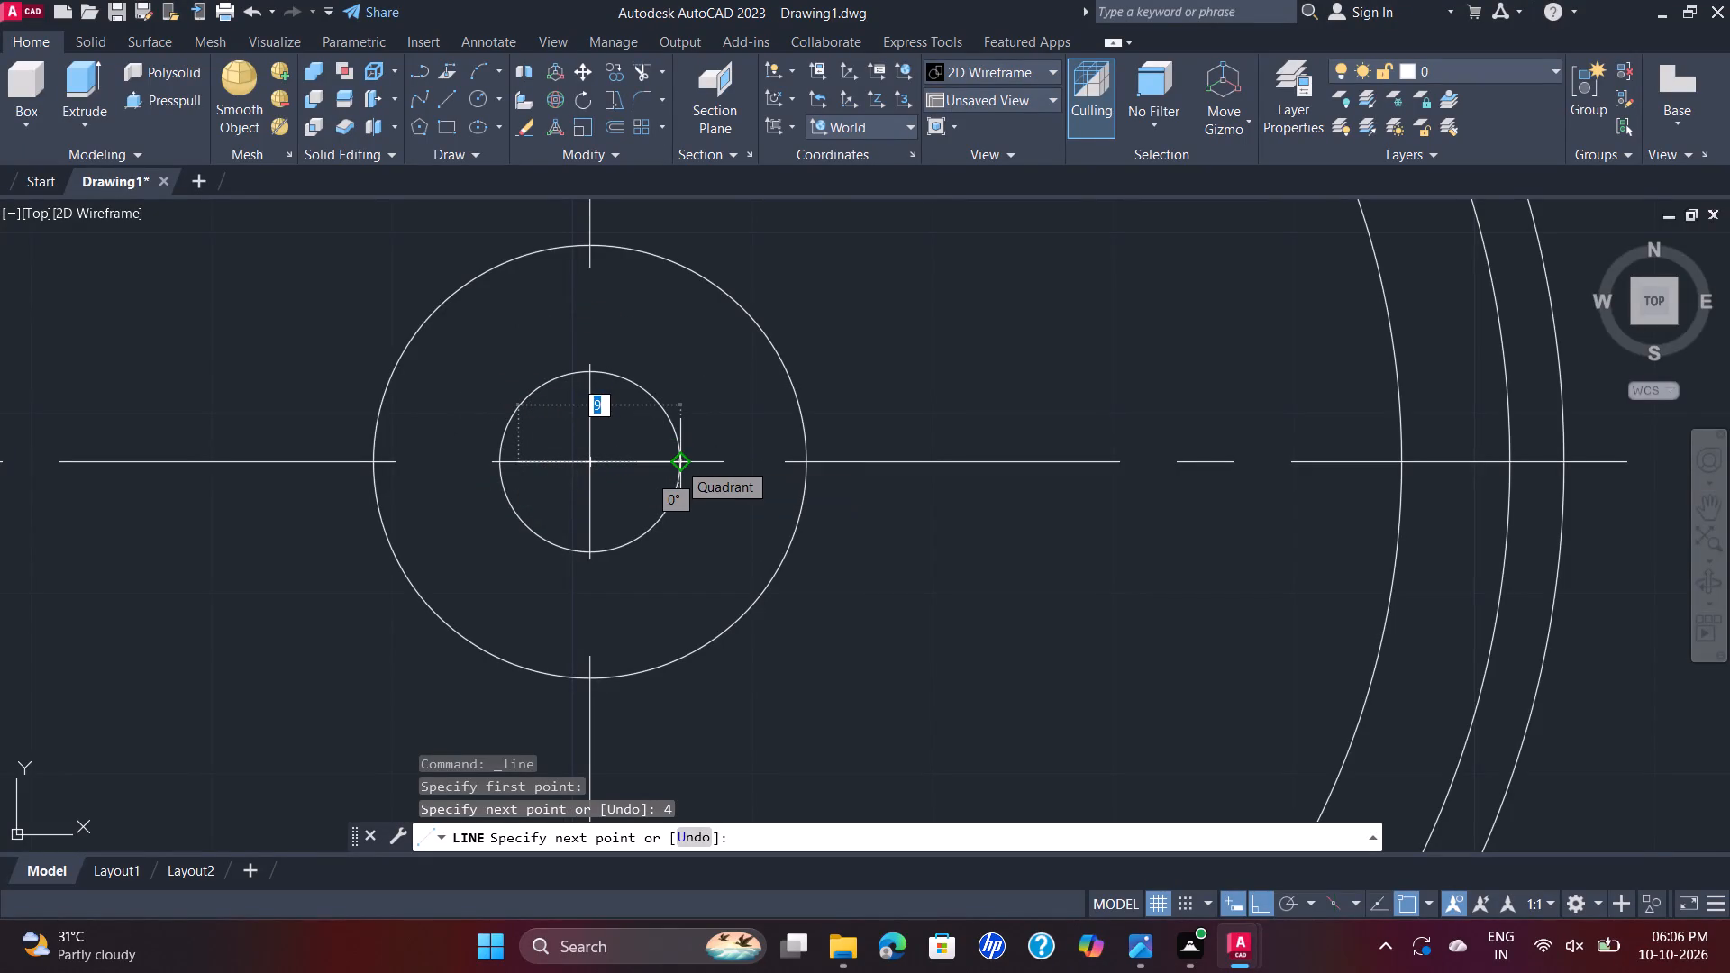
{"action": "key", "text": "8"}
{"action": "key", "text": "Return"}
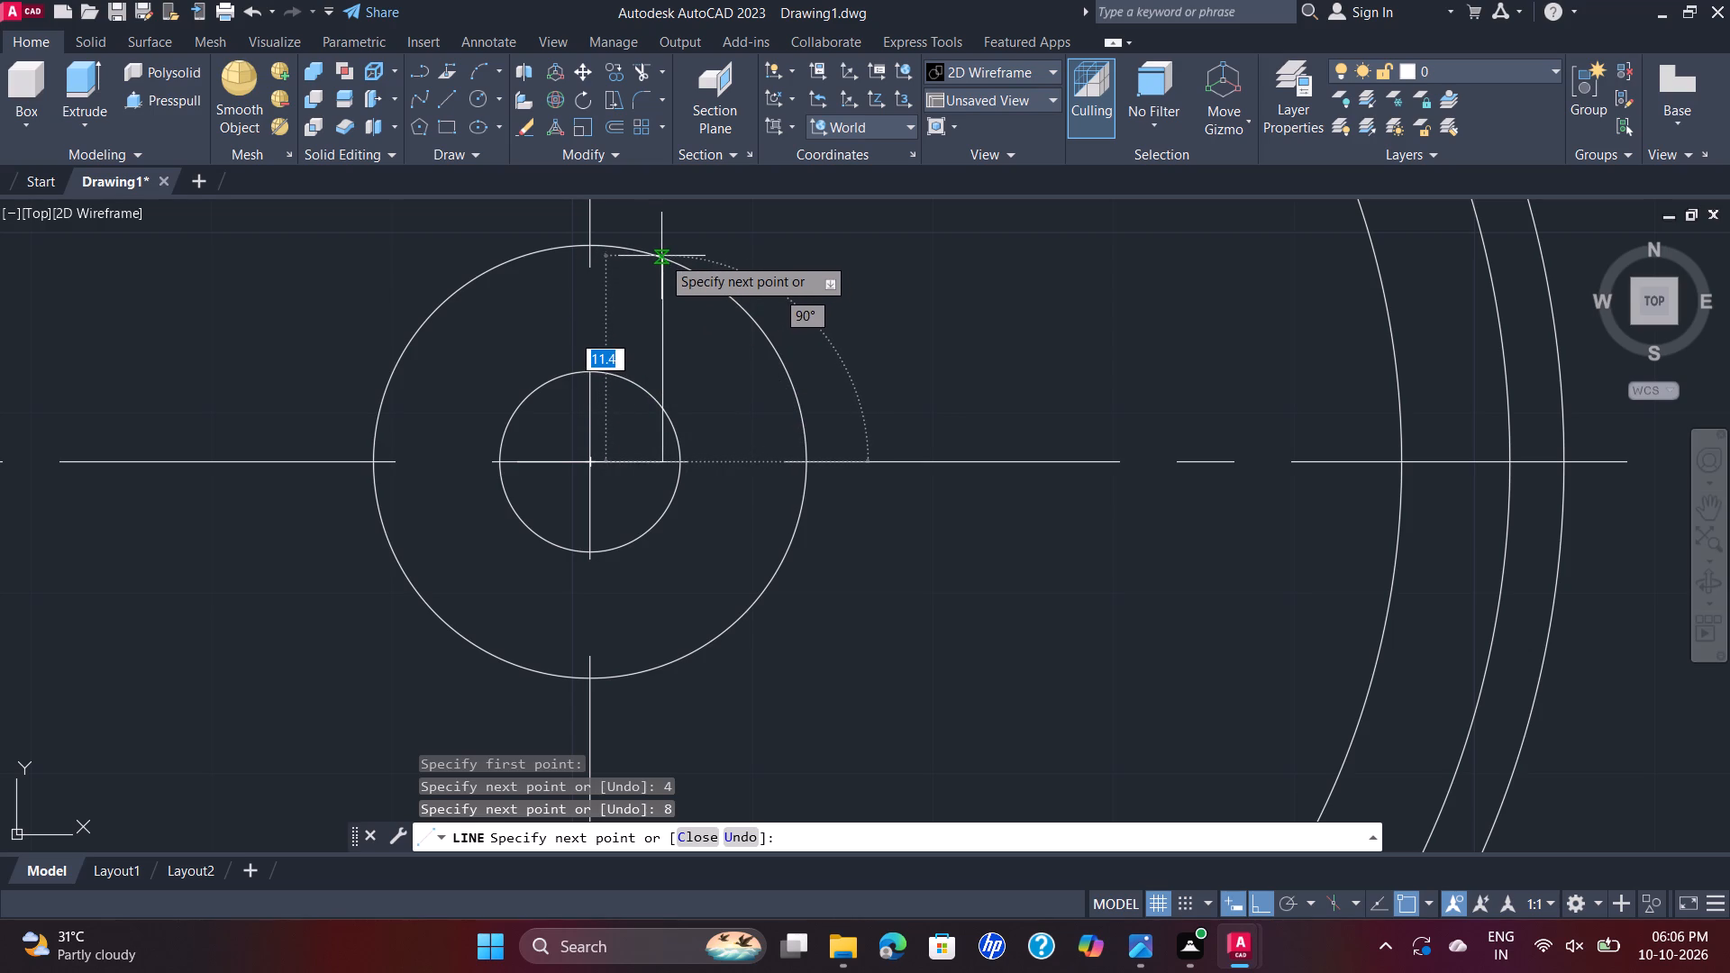
{"action": "left_click", "coordinate": [661, 232]}
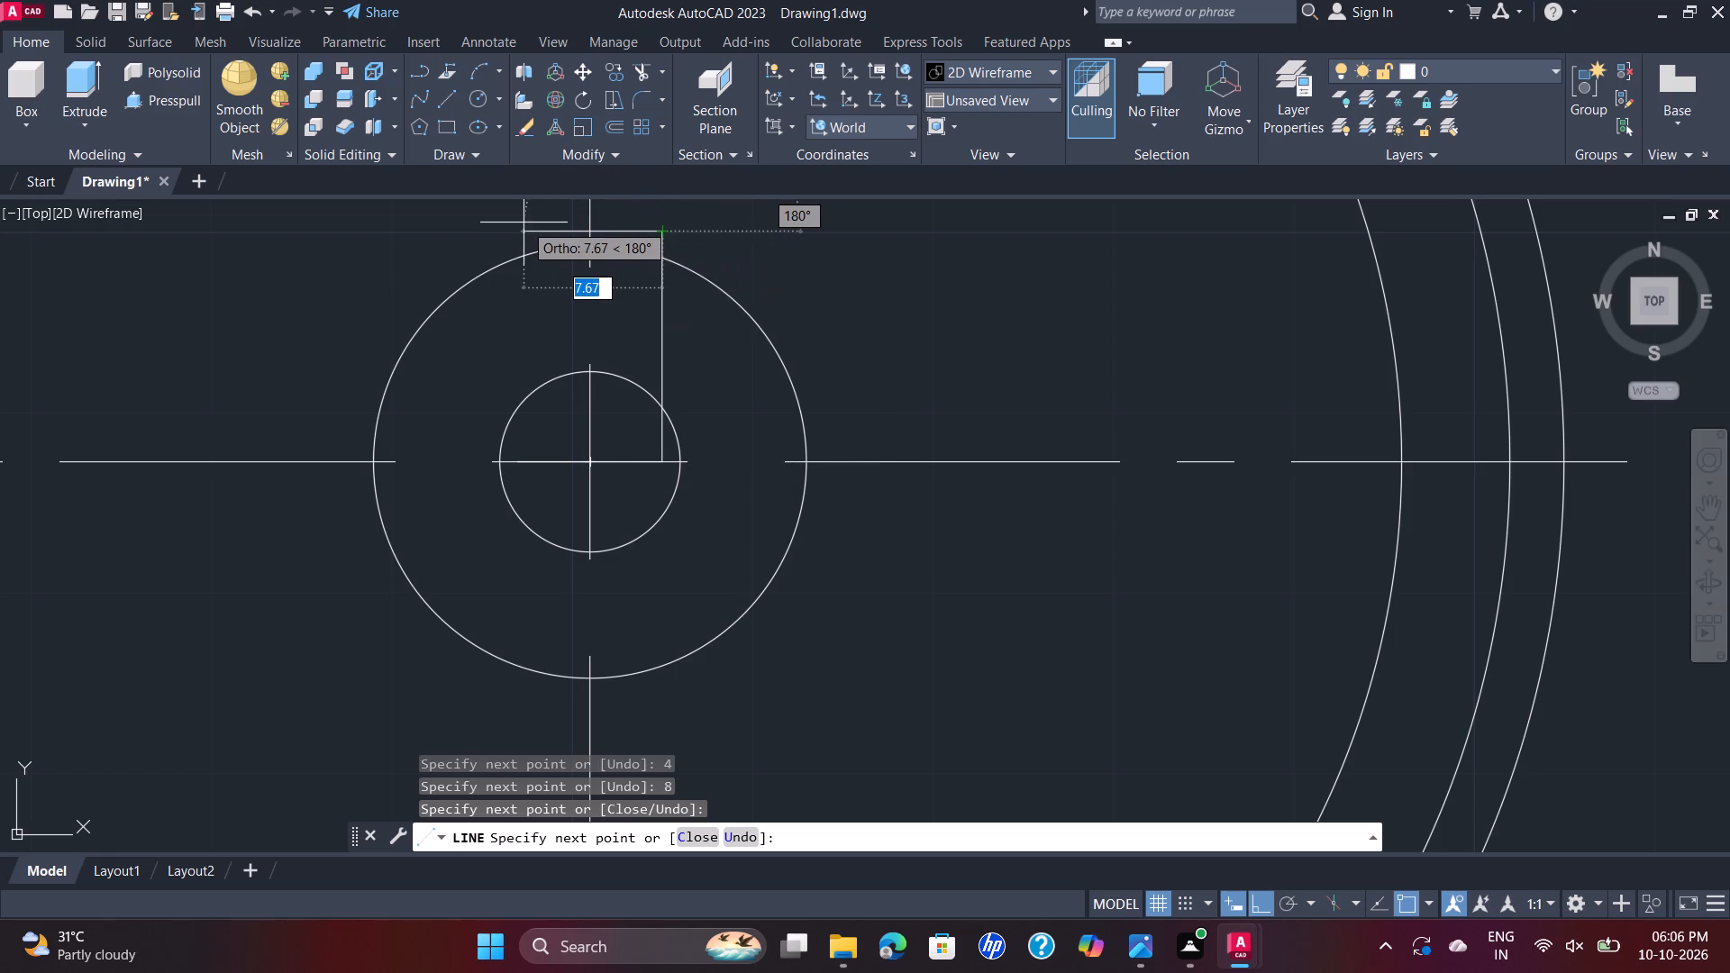
{"action": "key", "text": "8"}
{"action": "key", "text": "Return"}
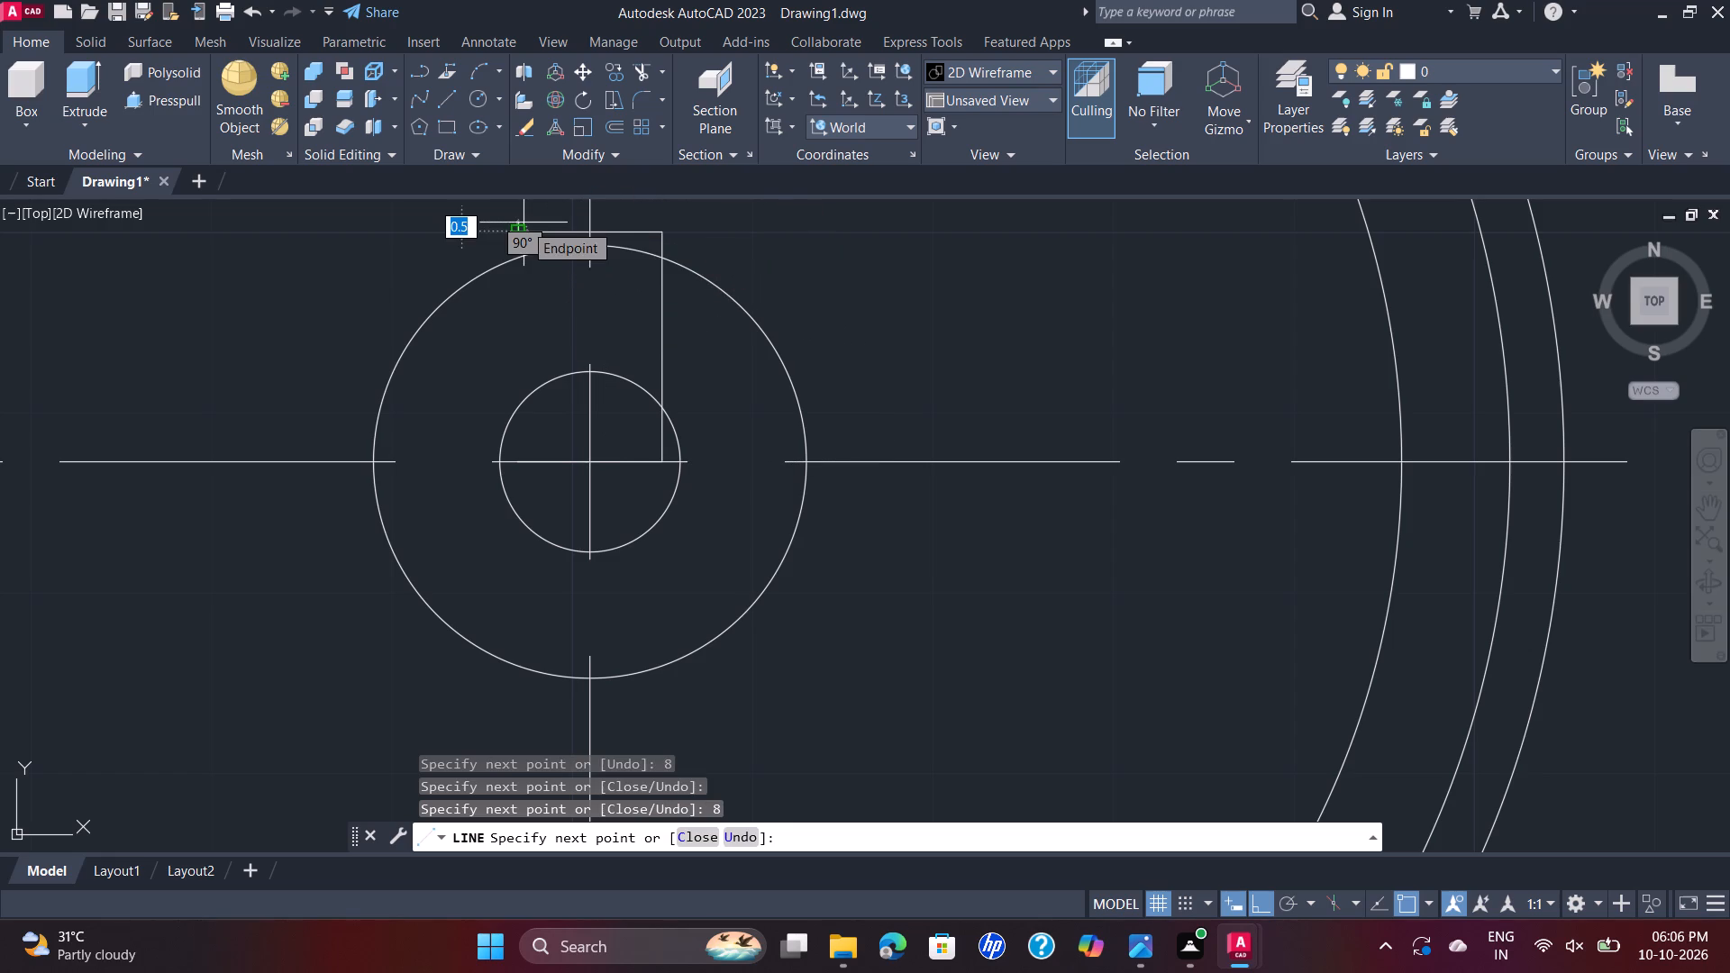
{"action": "left_click", "coordinate": [517, 462]}
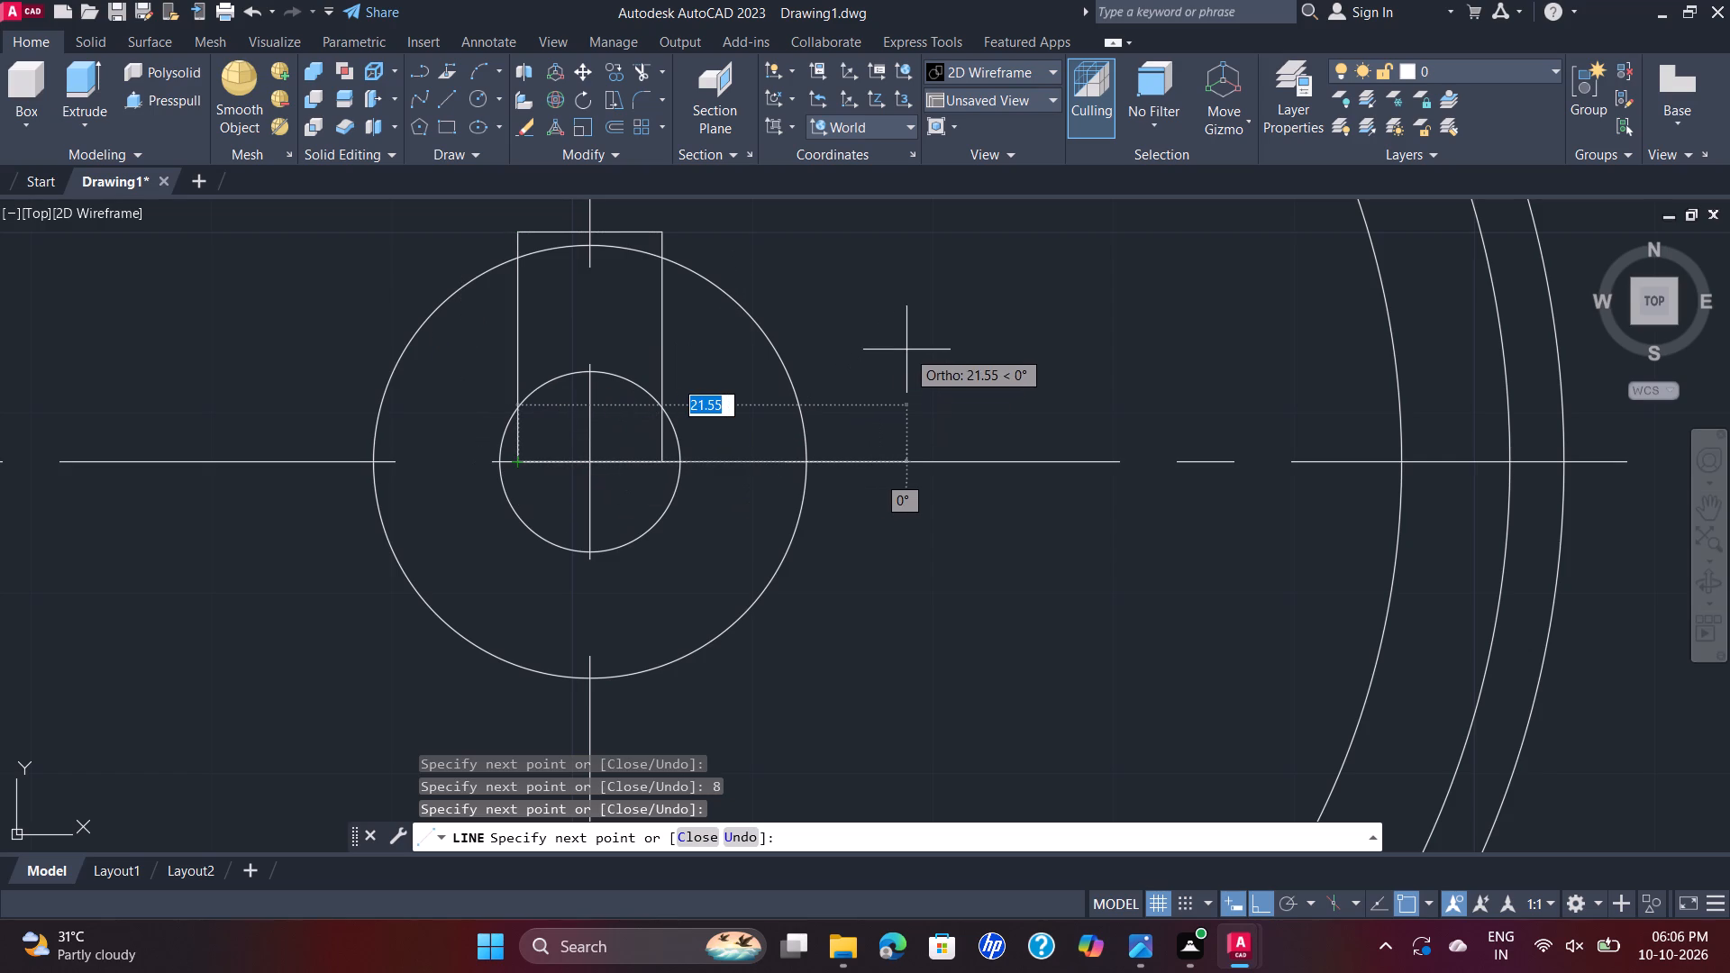
{"action": "key", "text": "Escape"}
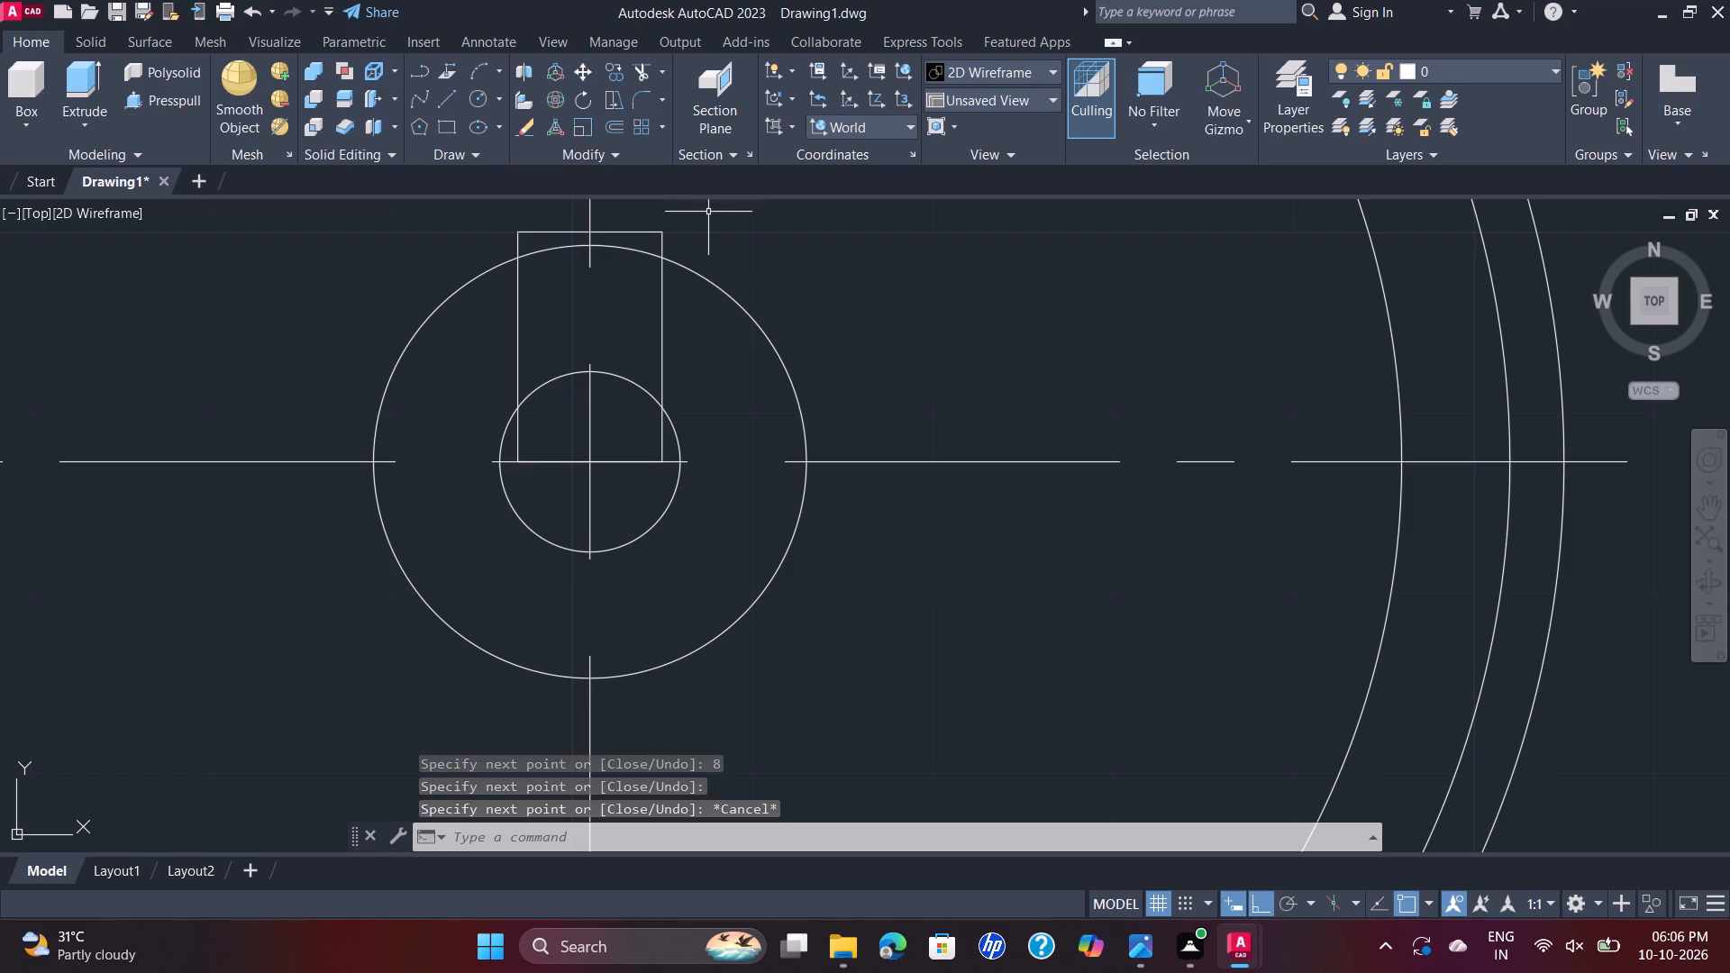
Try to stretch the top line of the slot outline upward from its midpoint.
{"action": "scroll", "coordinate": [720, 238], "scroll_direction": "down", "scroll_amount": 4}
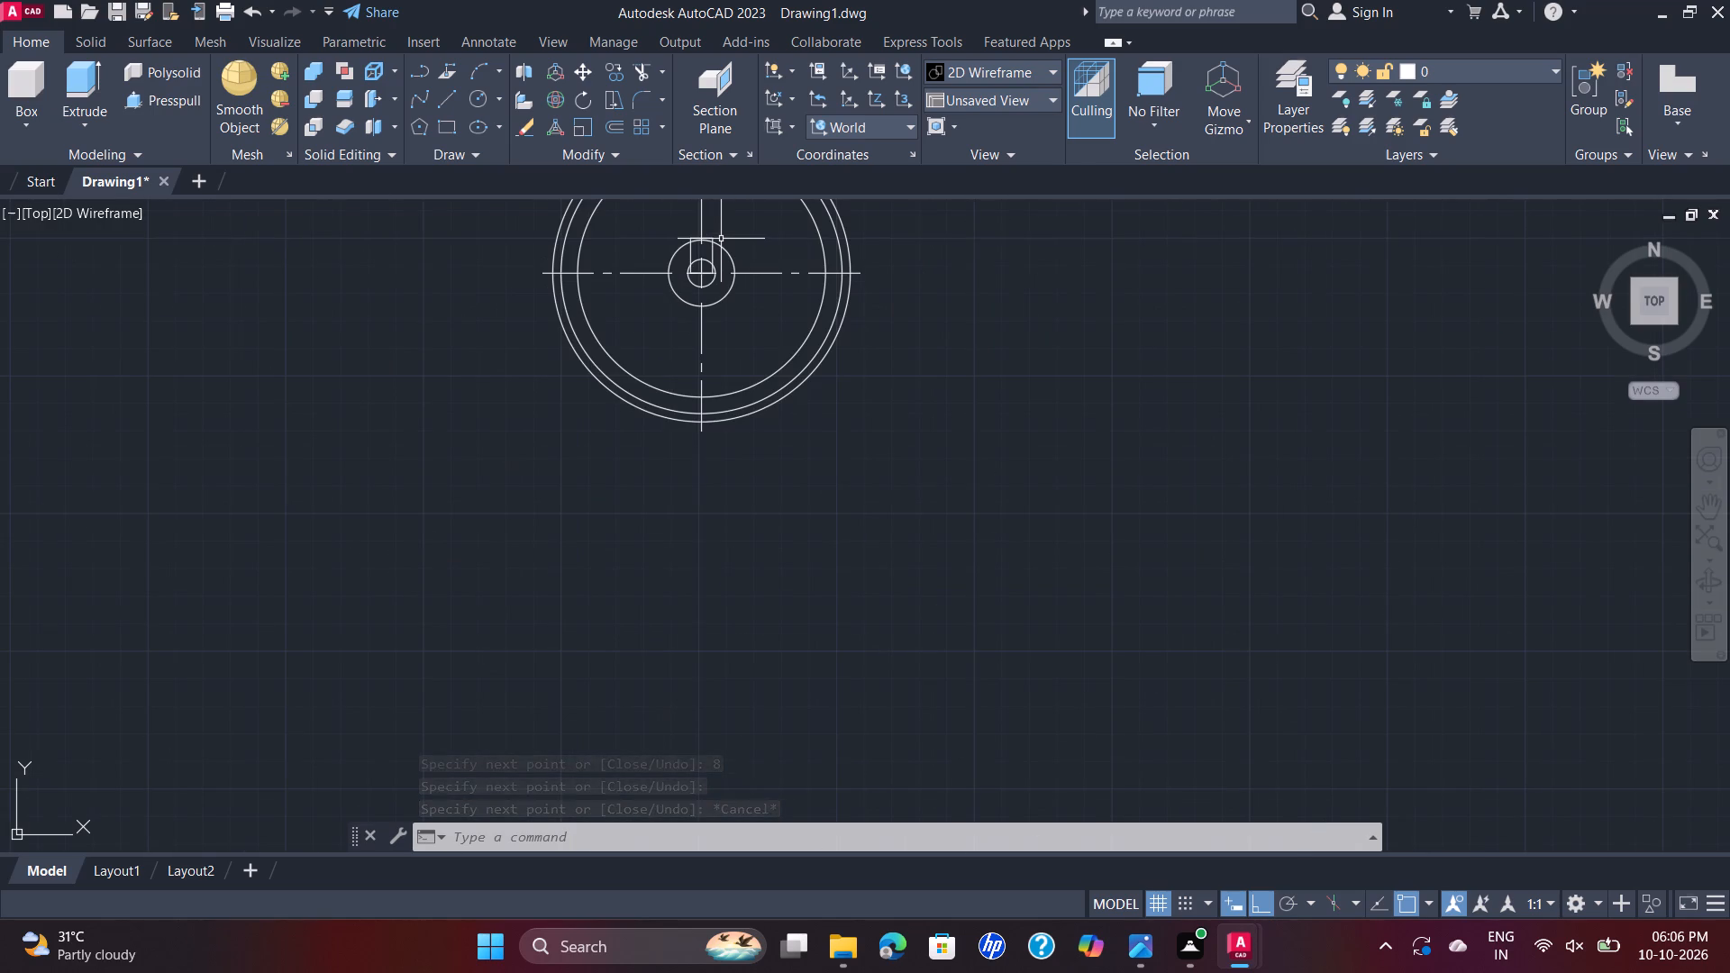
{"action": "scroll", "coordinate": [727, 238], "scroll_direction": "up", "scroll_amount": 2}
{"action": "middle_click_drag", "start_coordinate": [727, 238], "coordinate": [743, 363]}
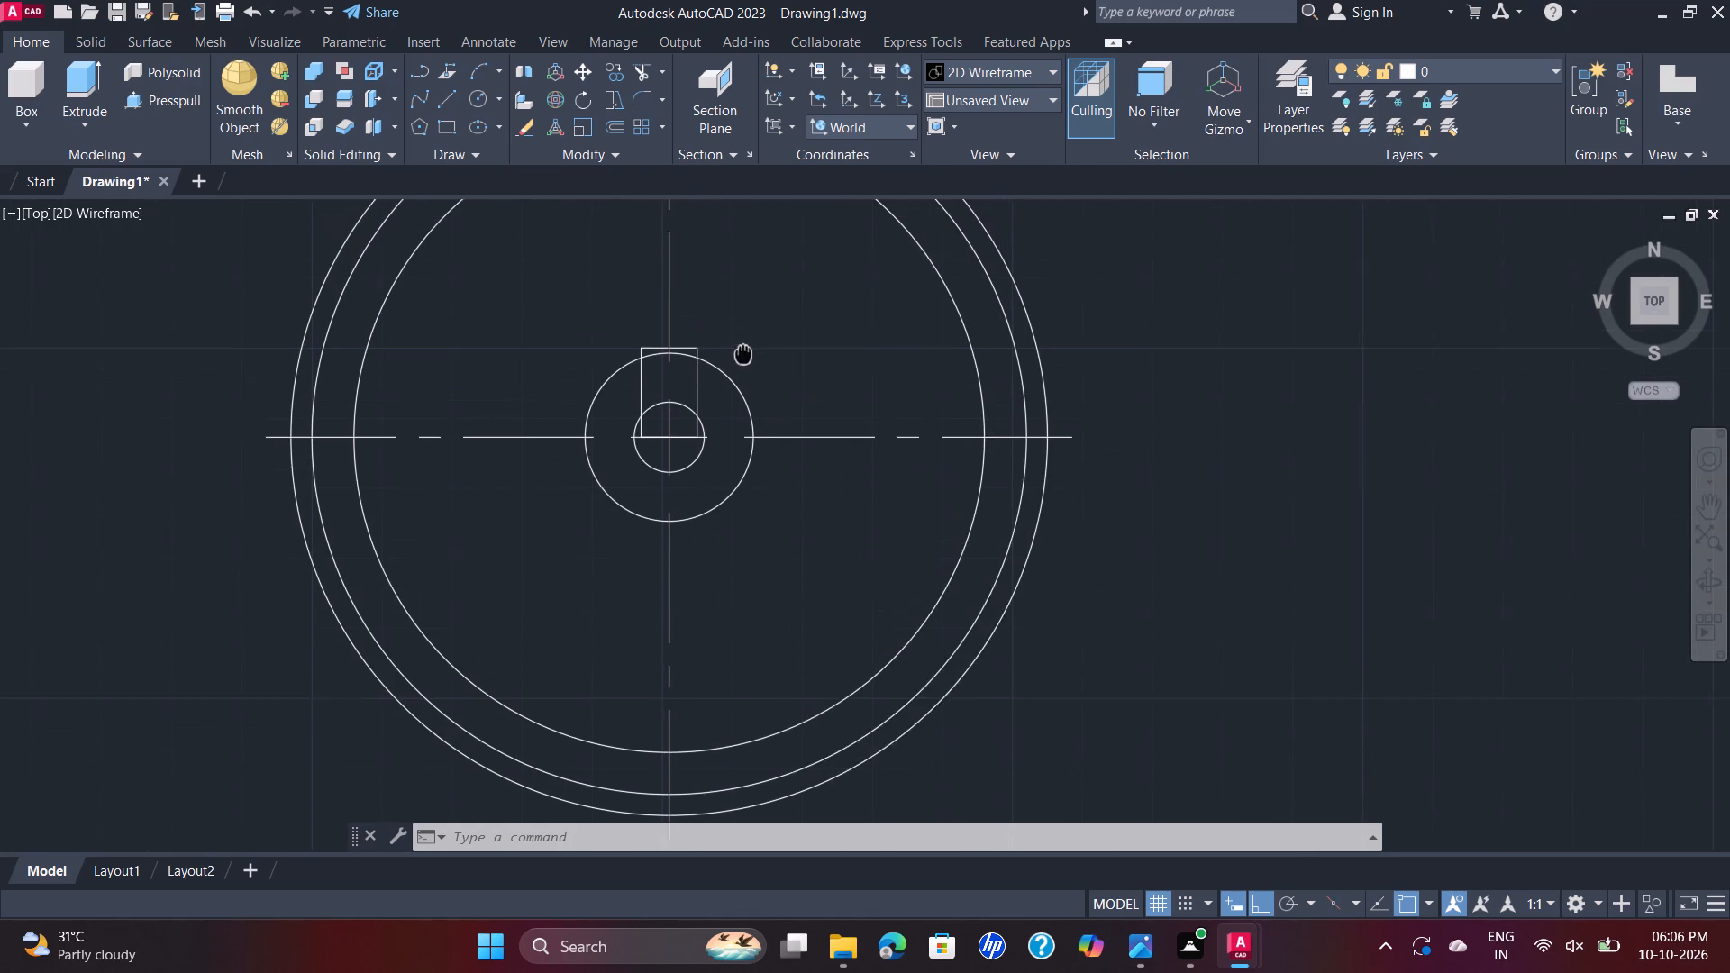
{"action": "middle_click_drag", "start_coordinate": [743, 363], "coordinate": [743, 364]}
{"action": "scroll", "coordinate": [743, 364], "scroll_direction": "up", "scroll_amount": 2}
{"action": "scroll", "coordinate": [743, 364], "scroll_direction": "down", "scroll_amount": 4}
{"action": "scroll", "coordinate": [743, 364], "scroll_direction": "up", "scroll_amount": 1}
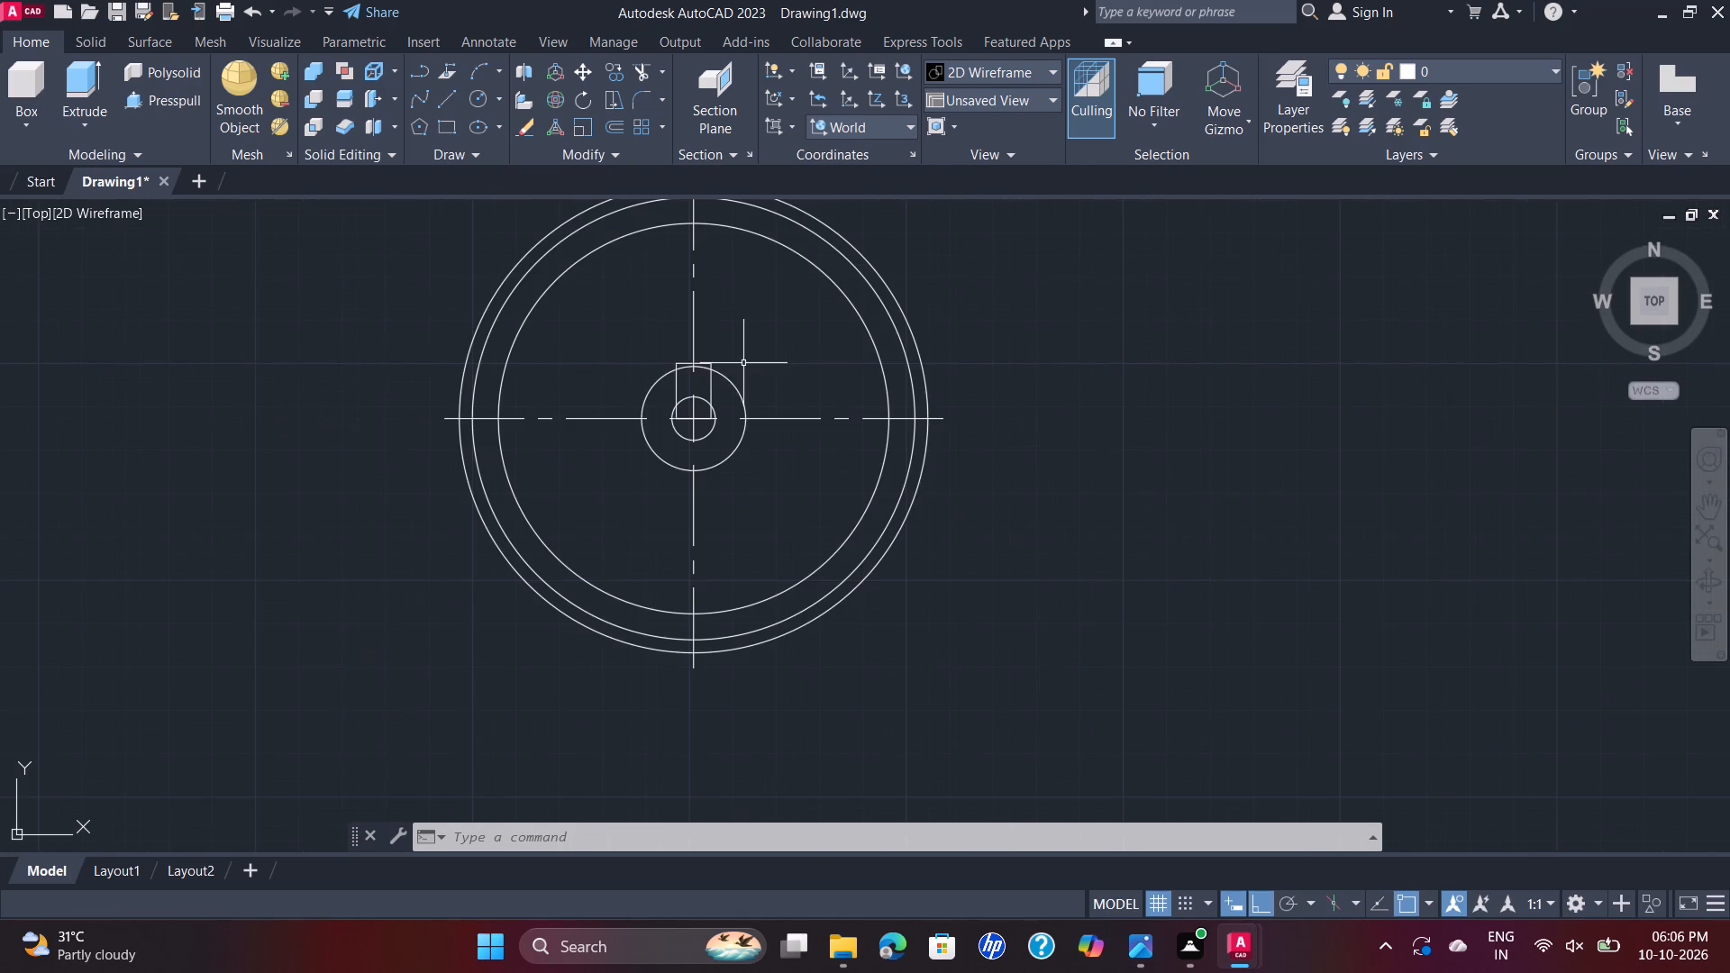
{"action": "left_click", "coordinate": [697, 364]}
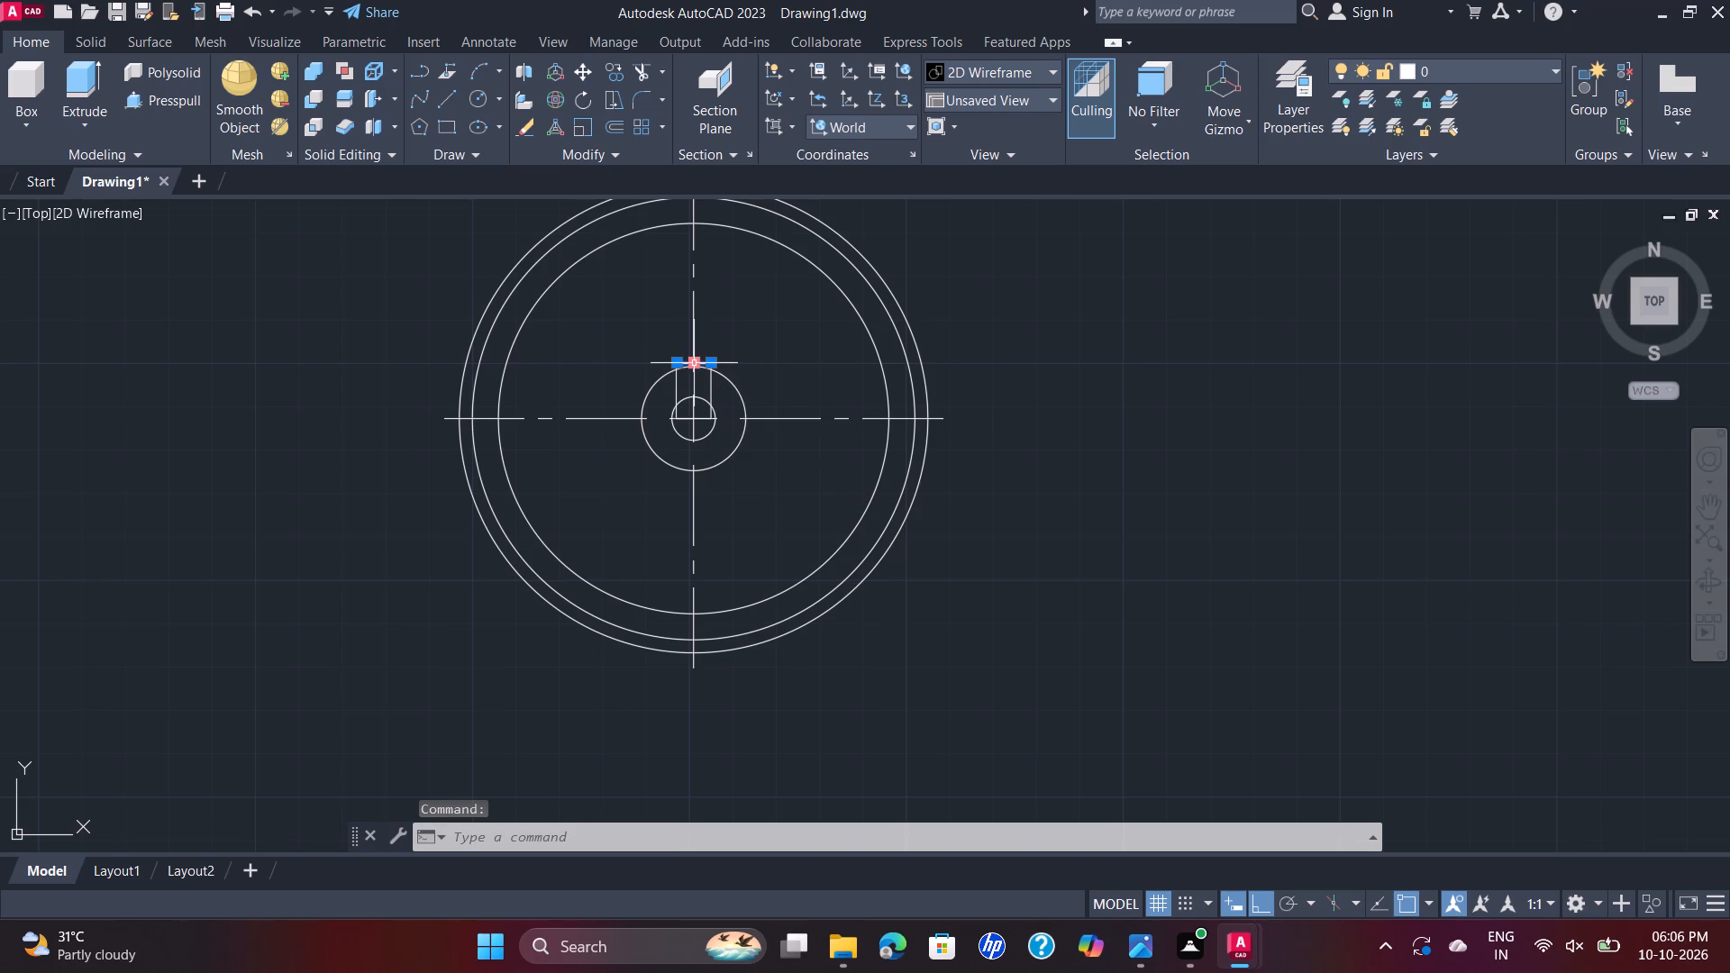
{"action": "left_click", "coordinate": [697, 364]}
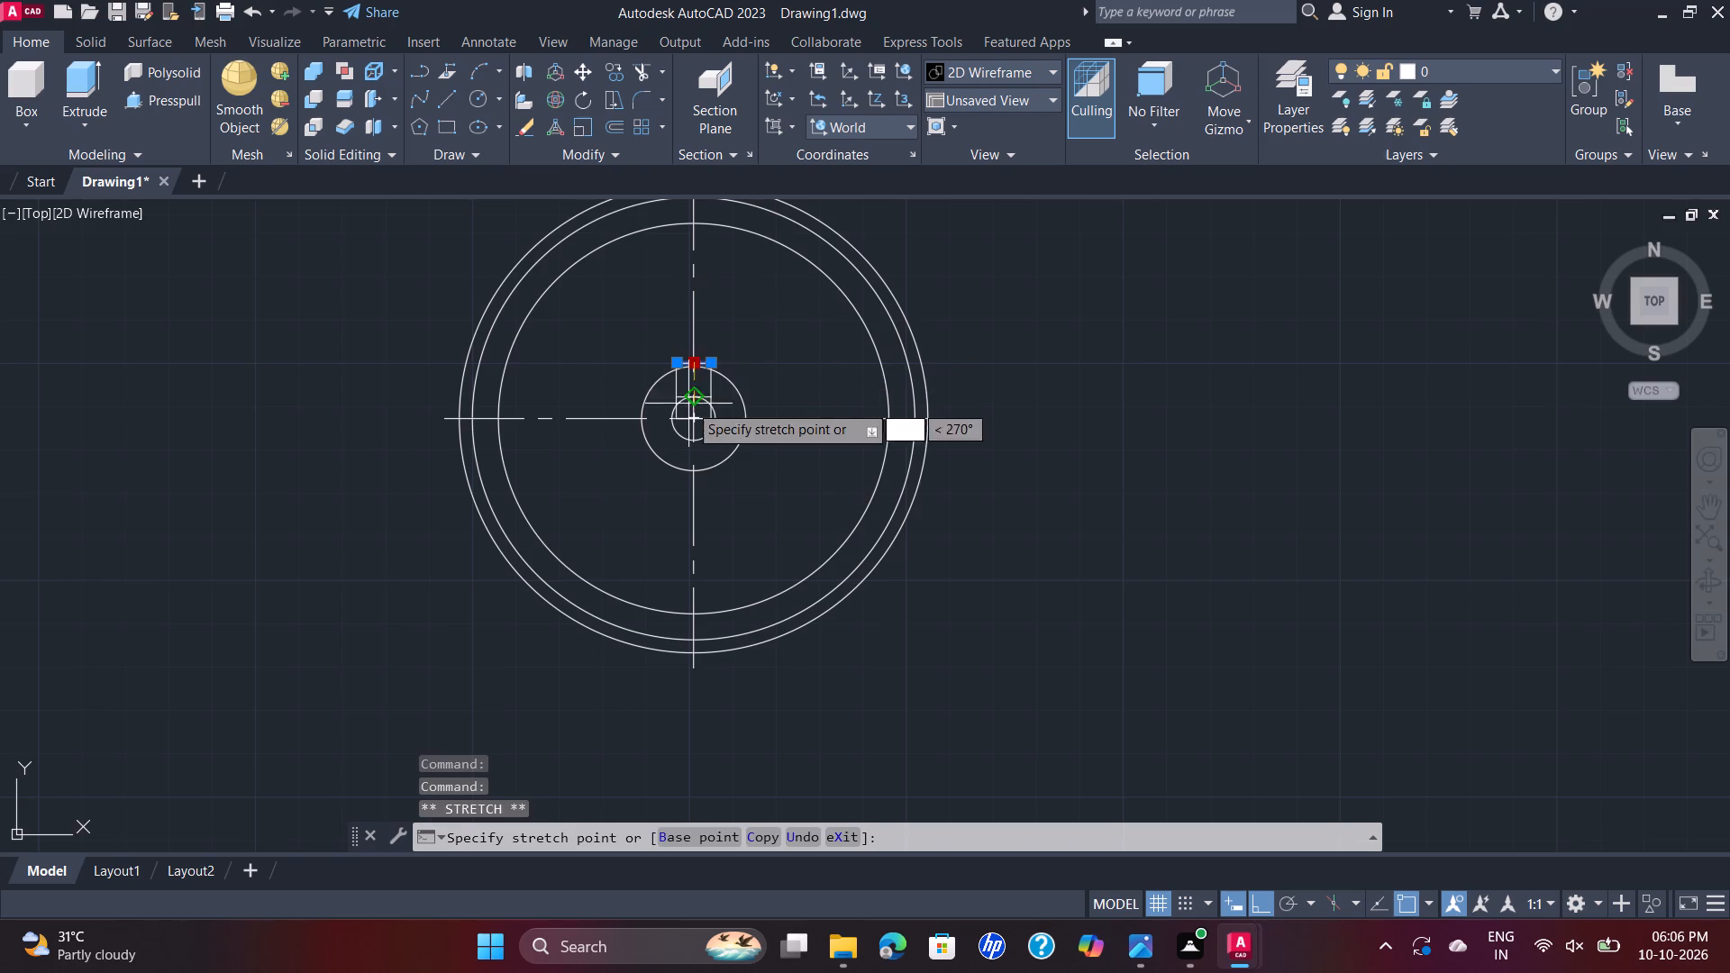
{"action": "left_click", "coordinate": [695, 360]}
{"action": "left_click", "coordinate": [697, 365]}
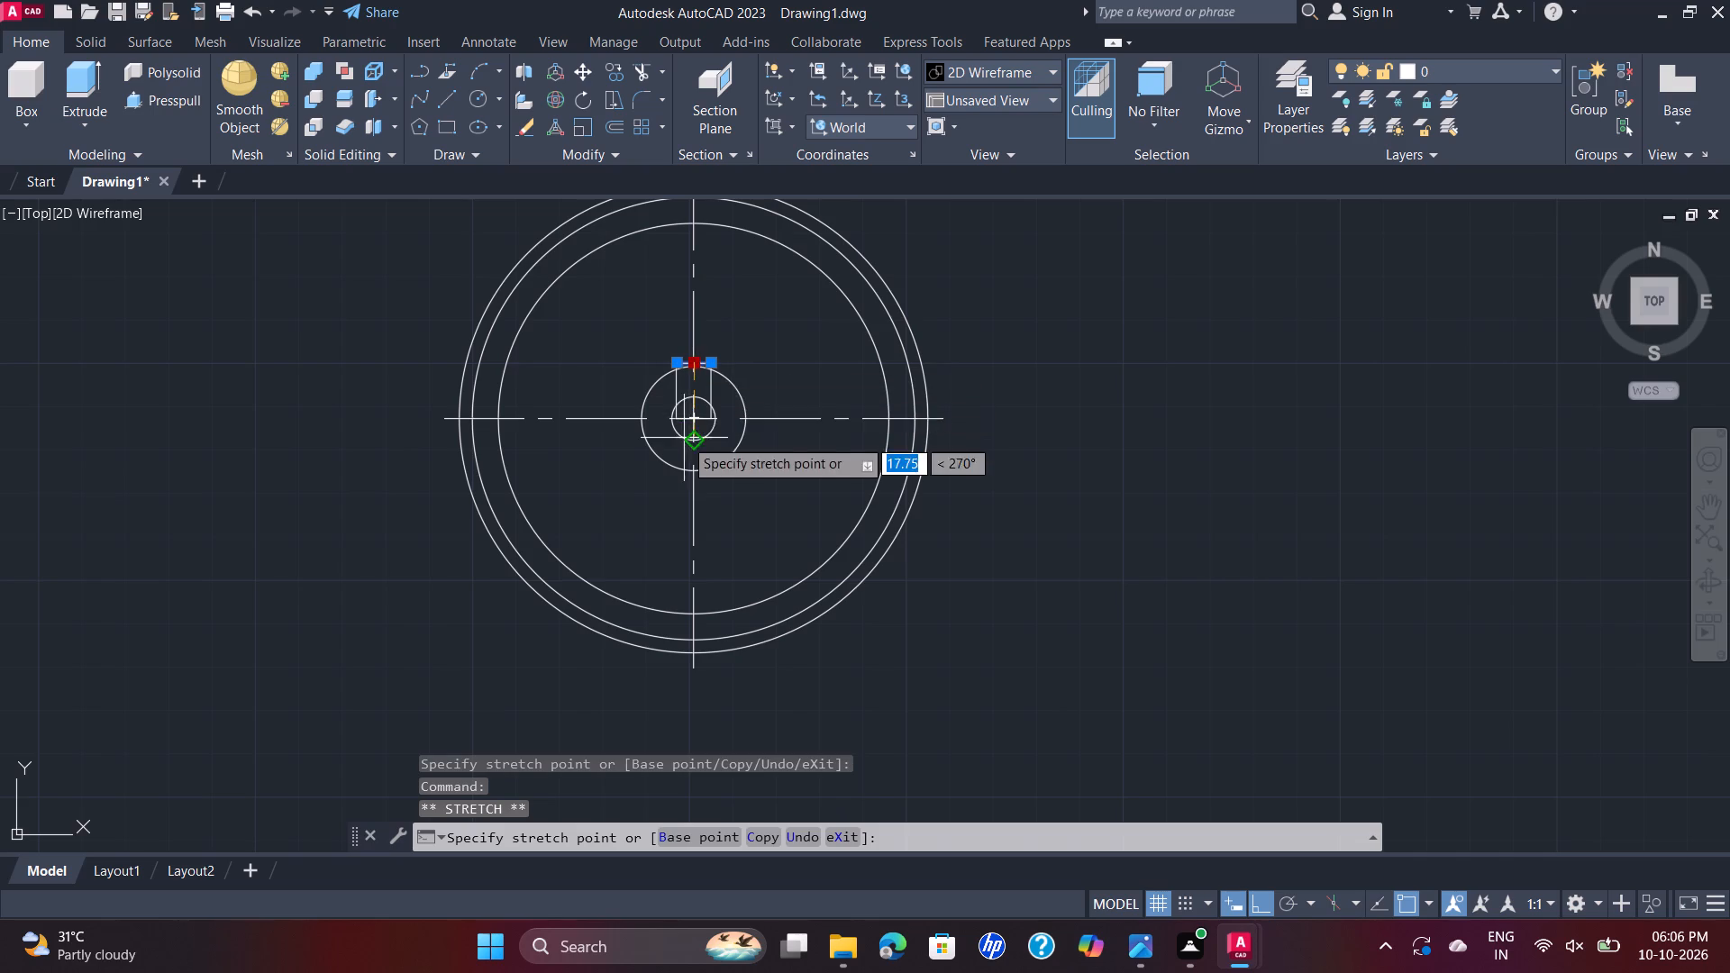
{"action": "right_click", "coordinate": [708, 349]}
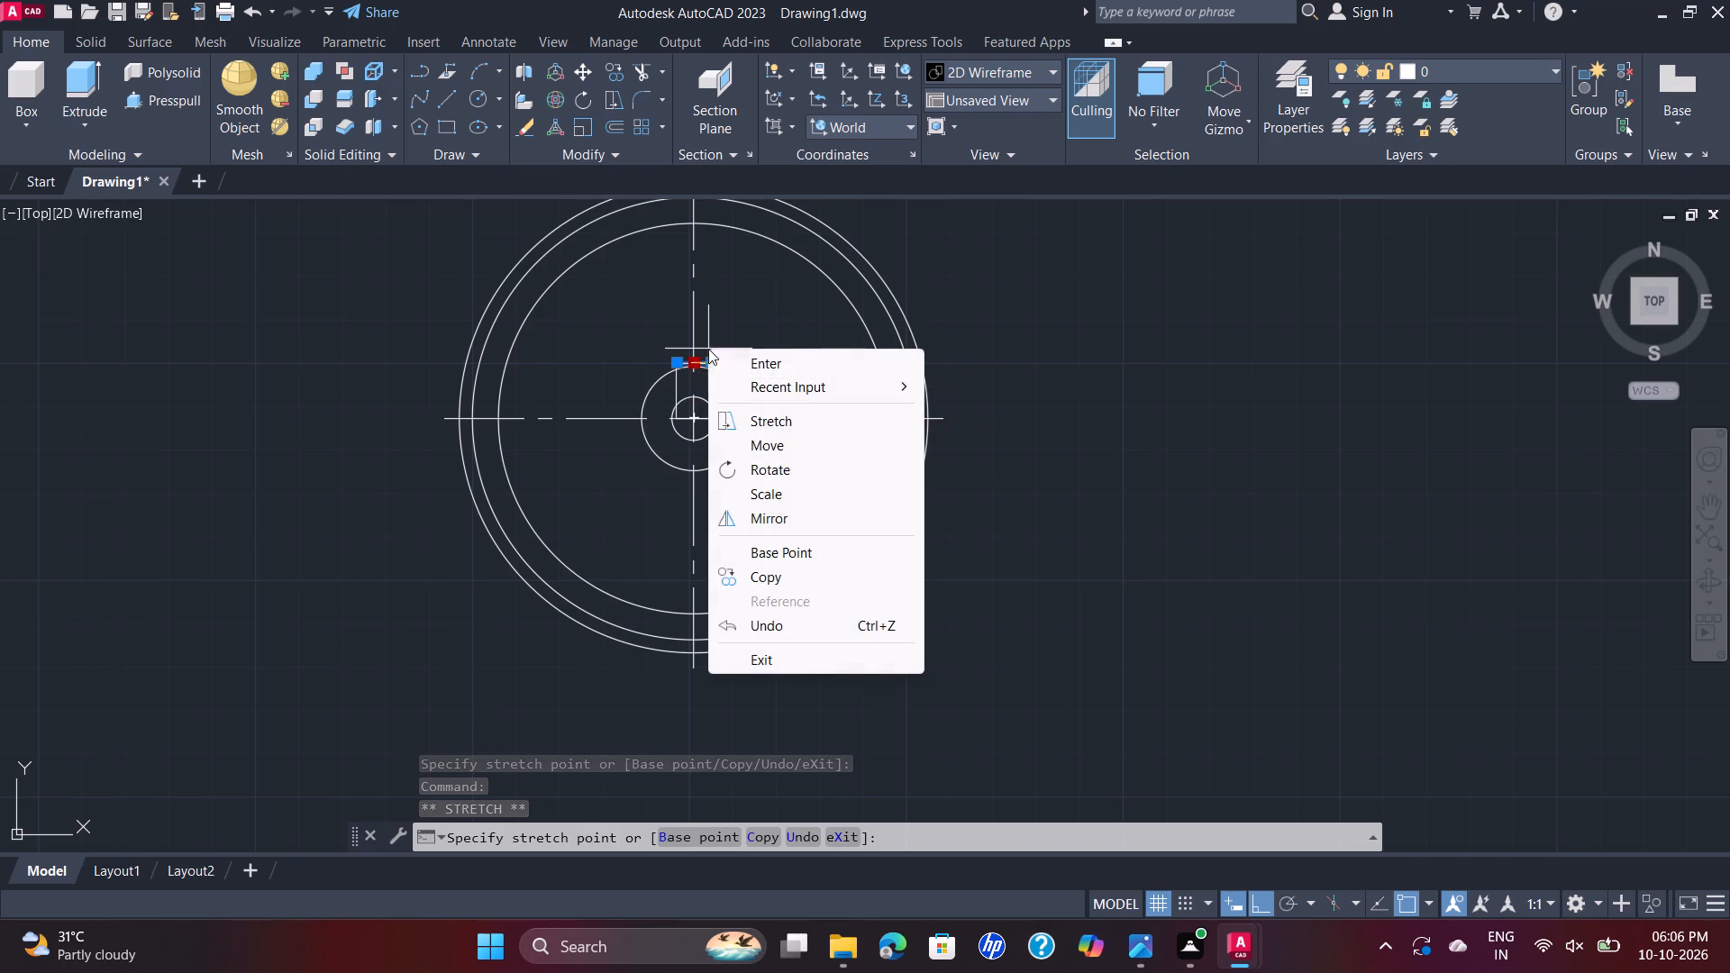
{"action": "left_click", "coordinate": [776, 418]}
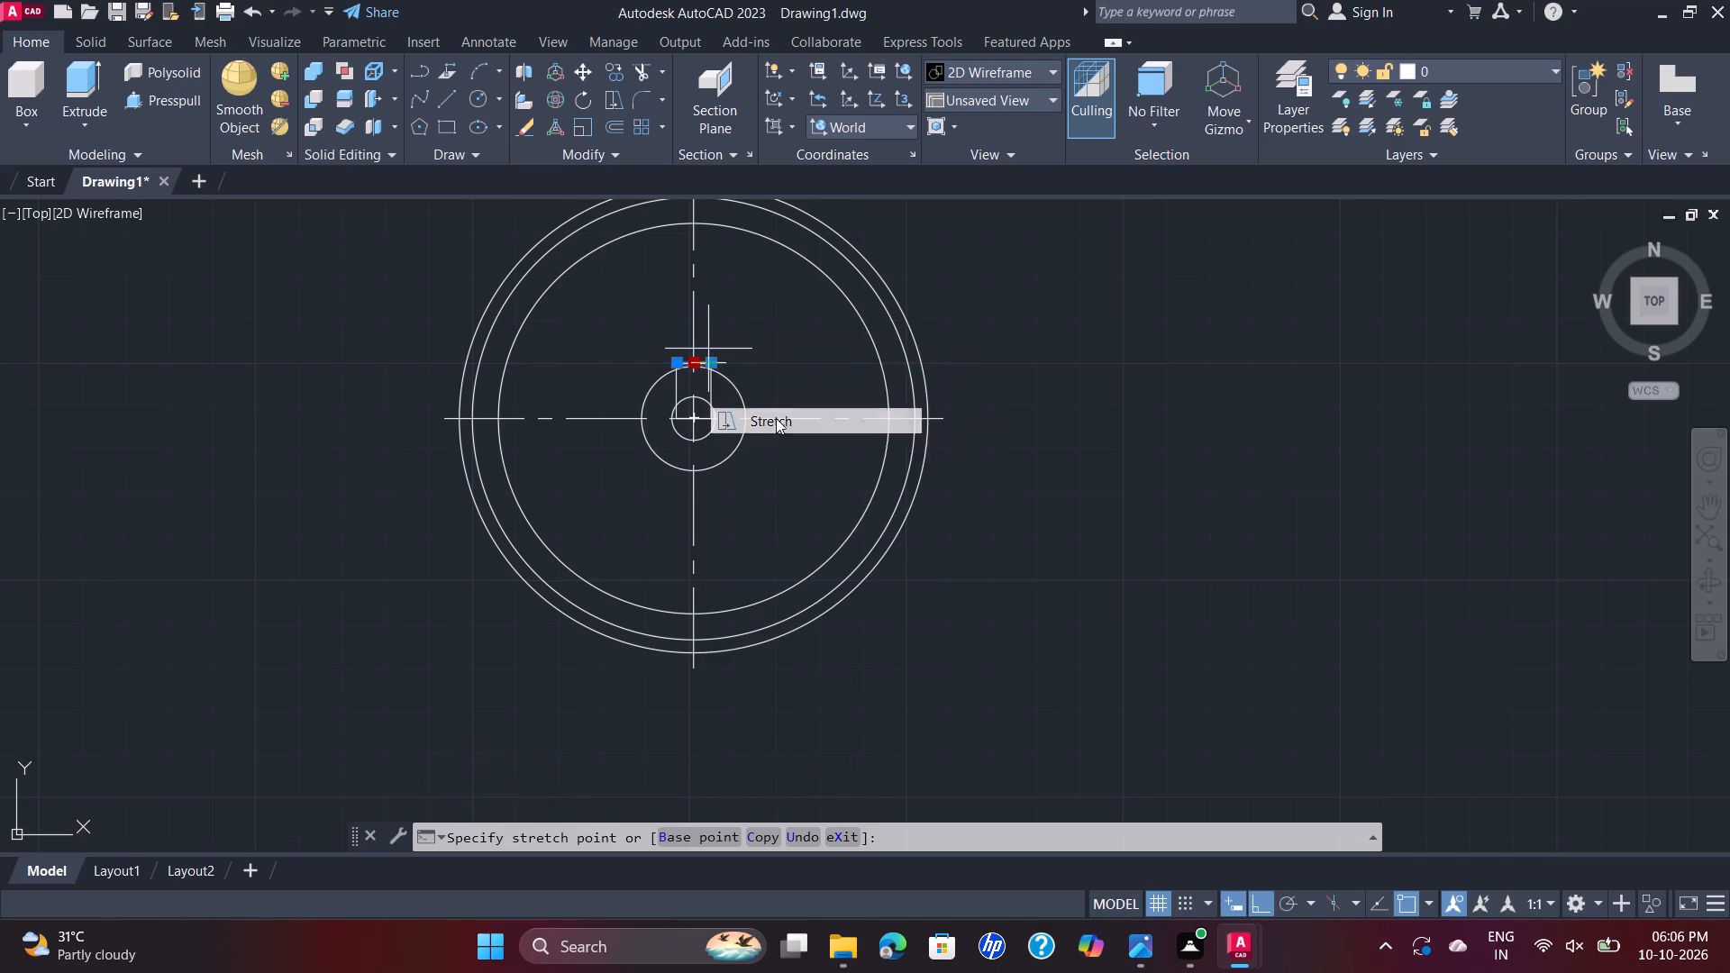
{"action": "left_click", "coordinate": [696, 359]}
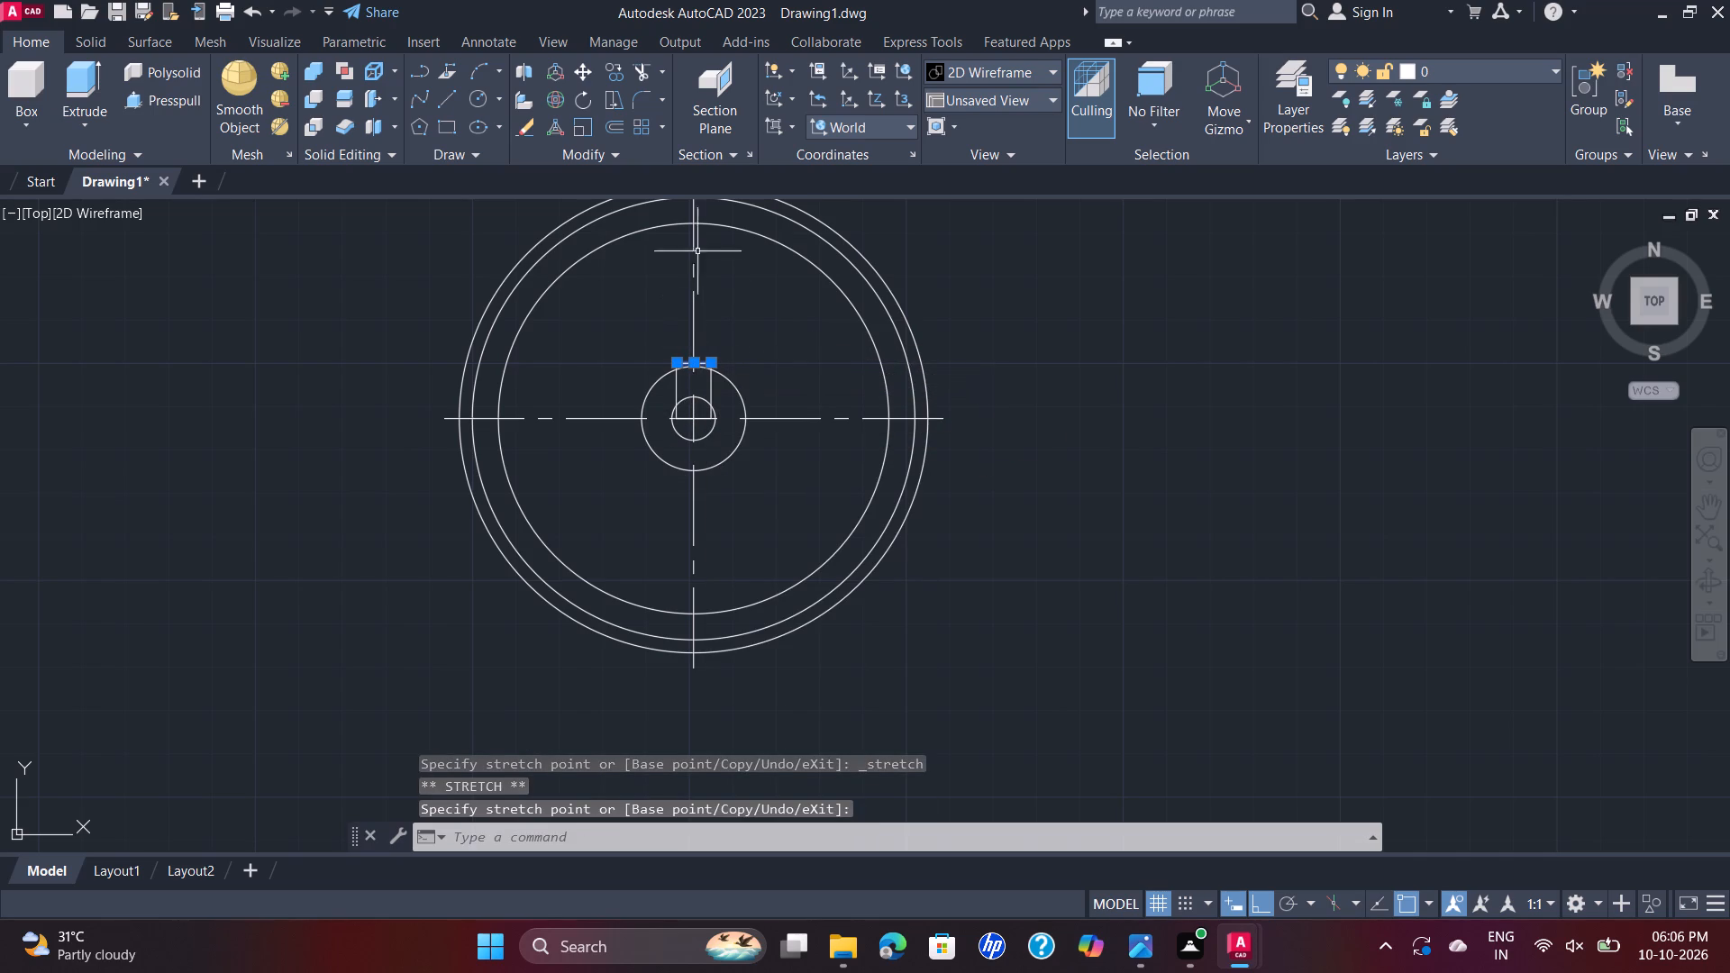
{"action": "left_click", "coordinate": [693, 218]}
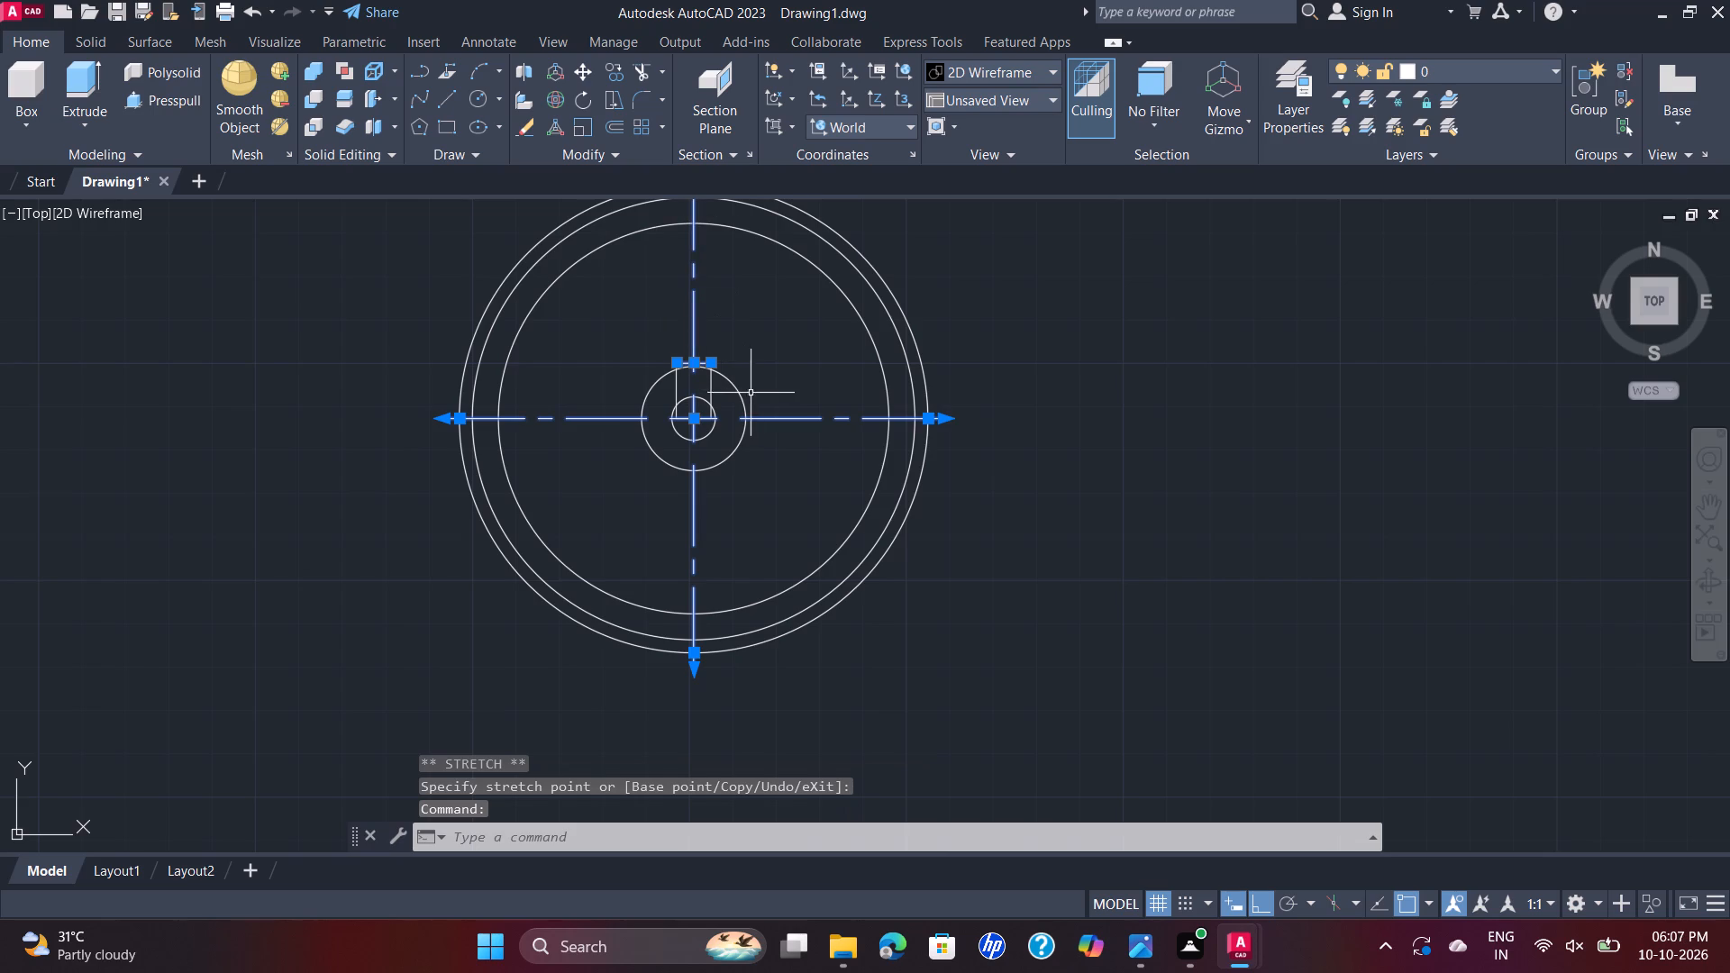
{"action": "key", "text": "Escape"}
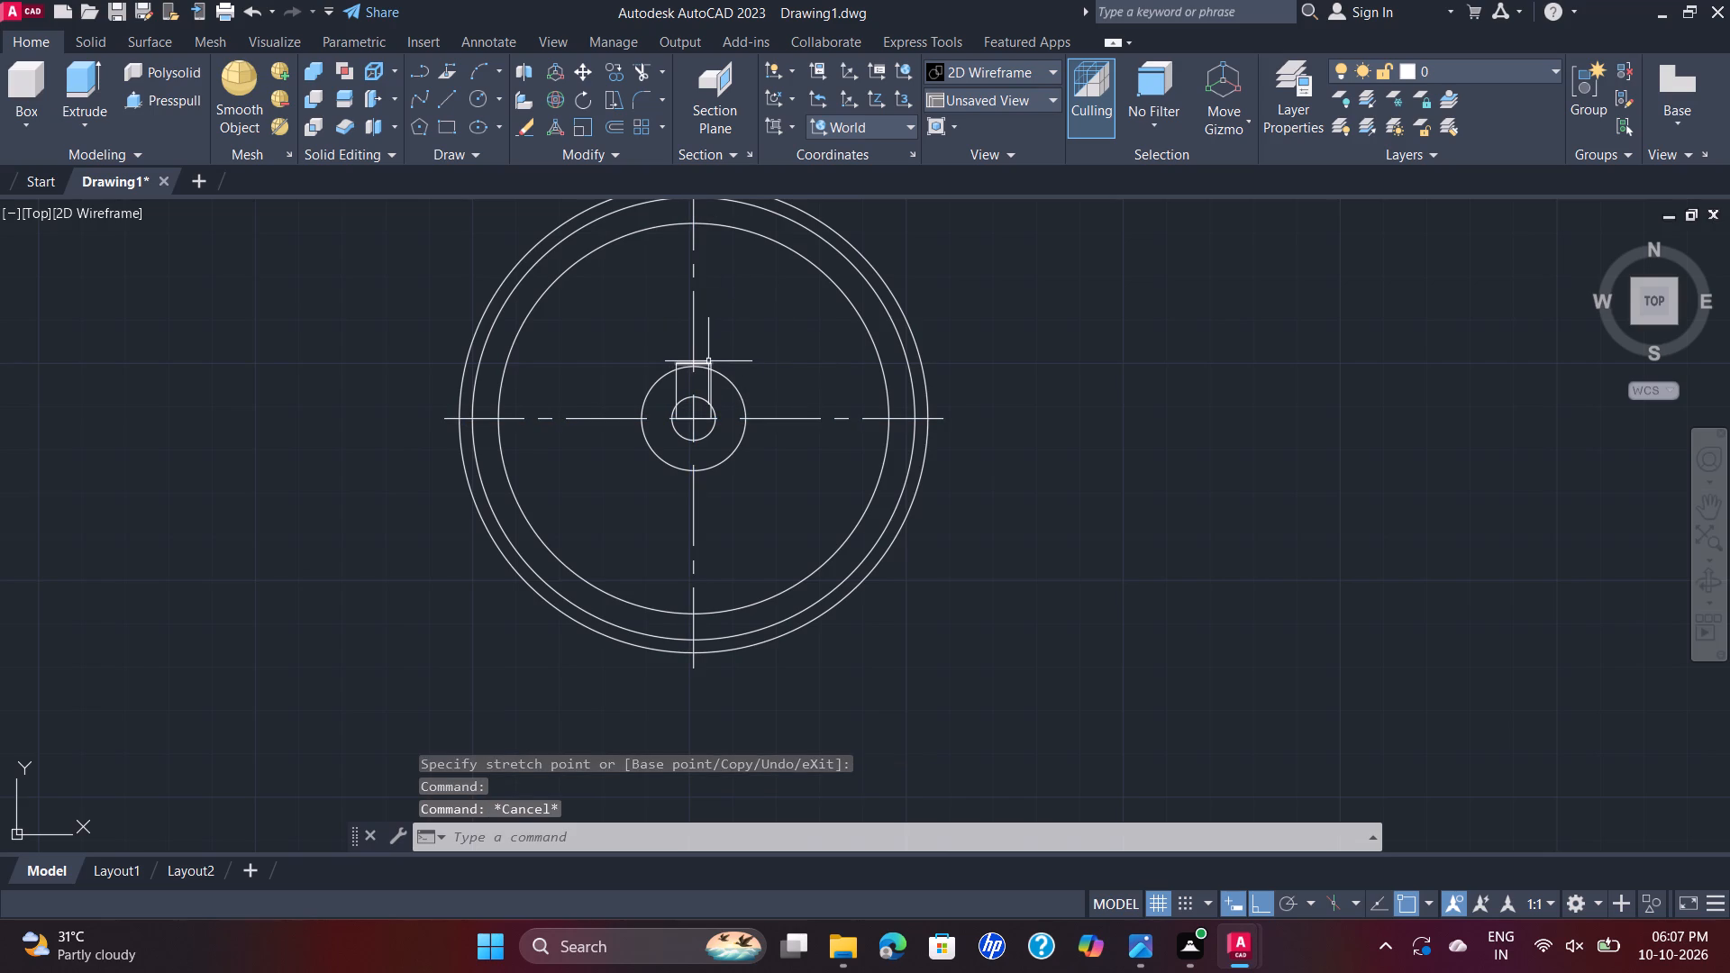
Erase the short horizontal line closing the top of the slot outline.
{"action": "left_click", "coordinate": [708, 361]}
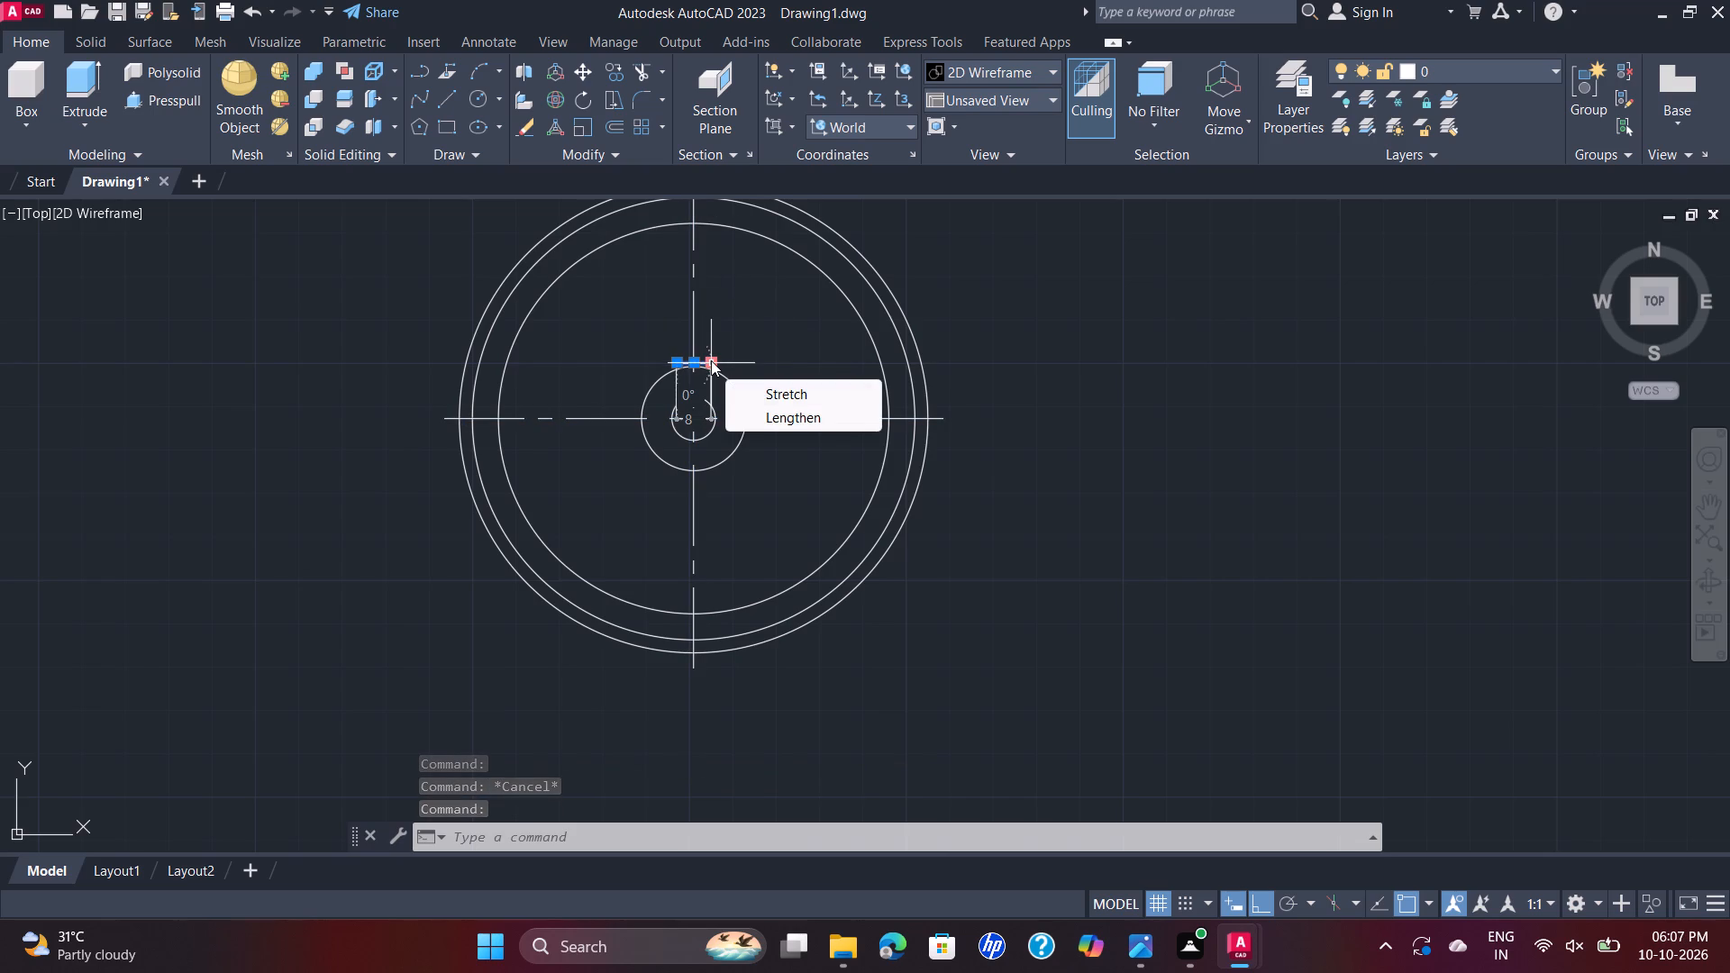
{"action": "left_click", "coordinate": [801, 386]}
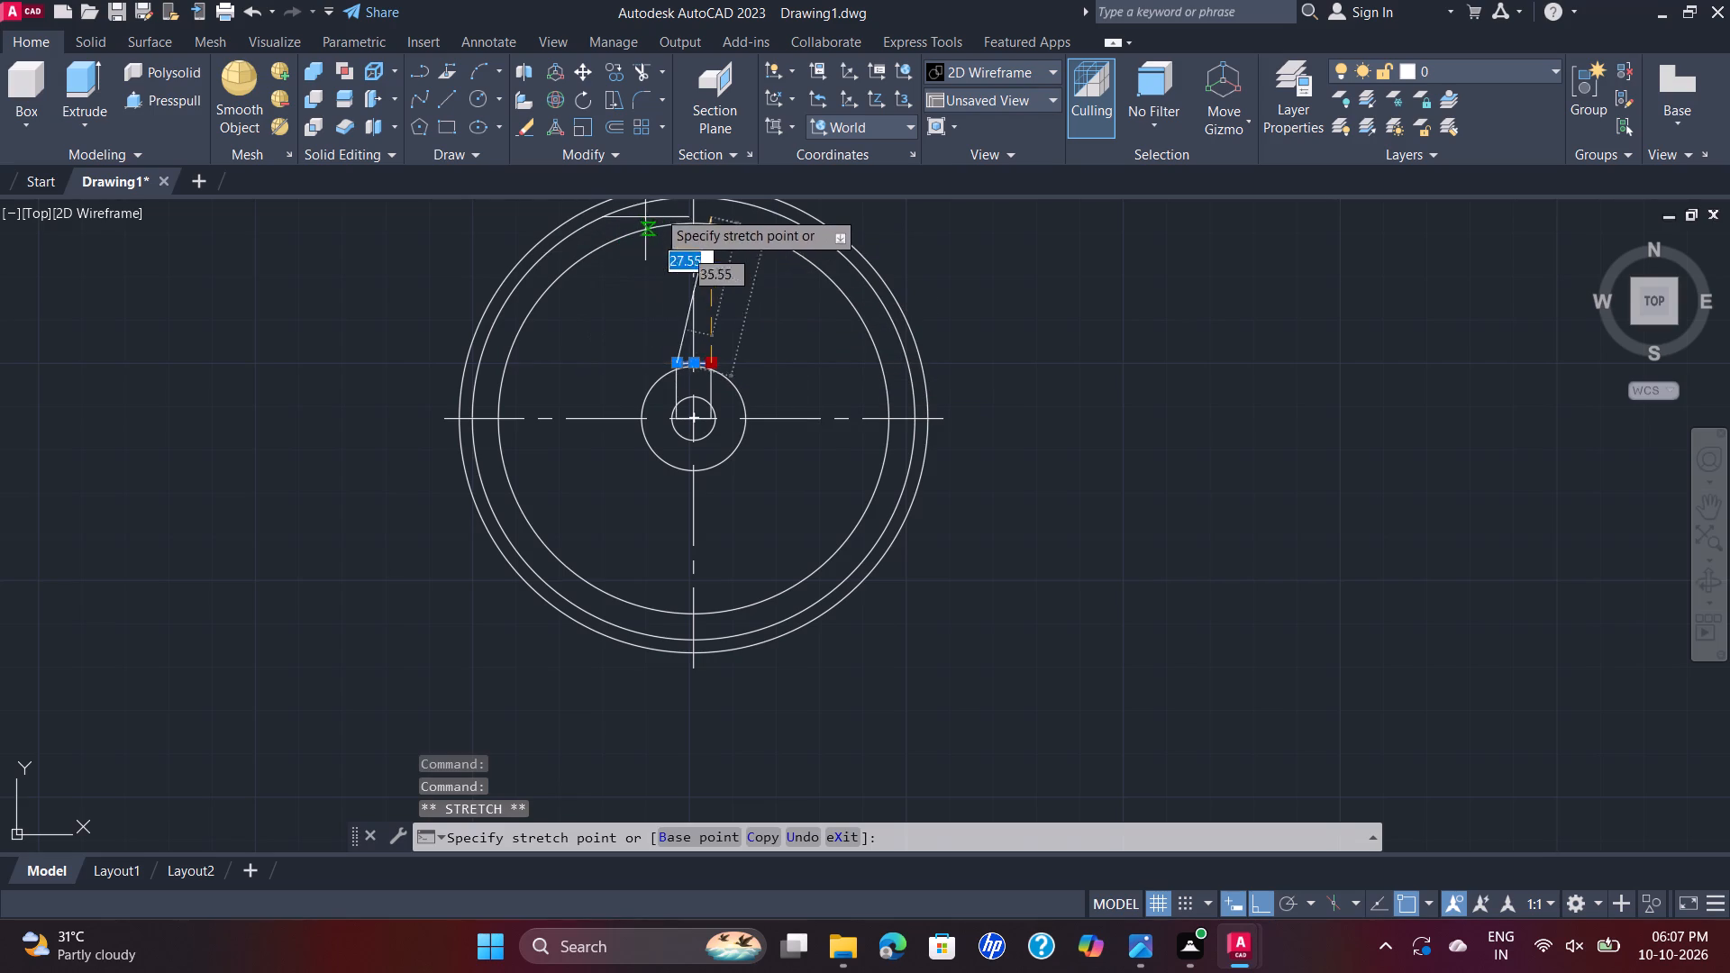
{"action": "key", "text": "Escape"}
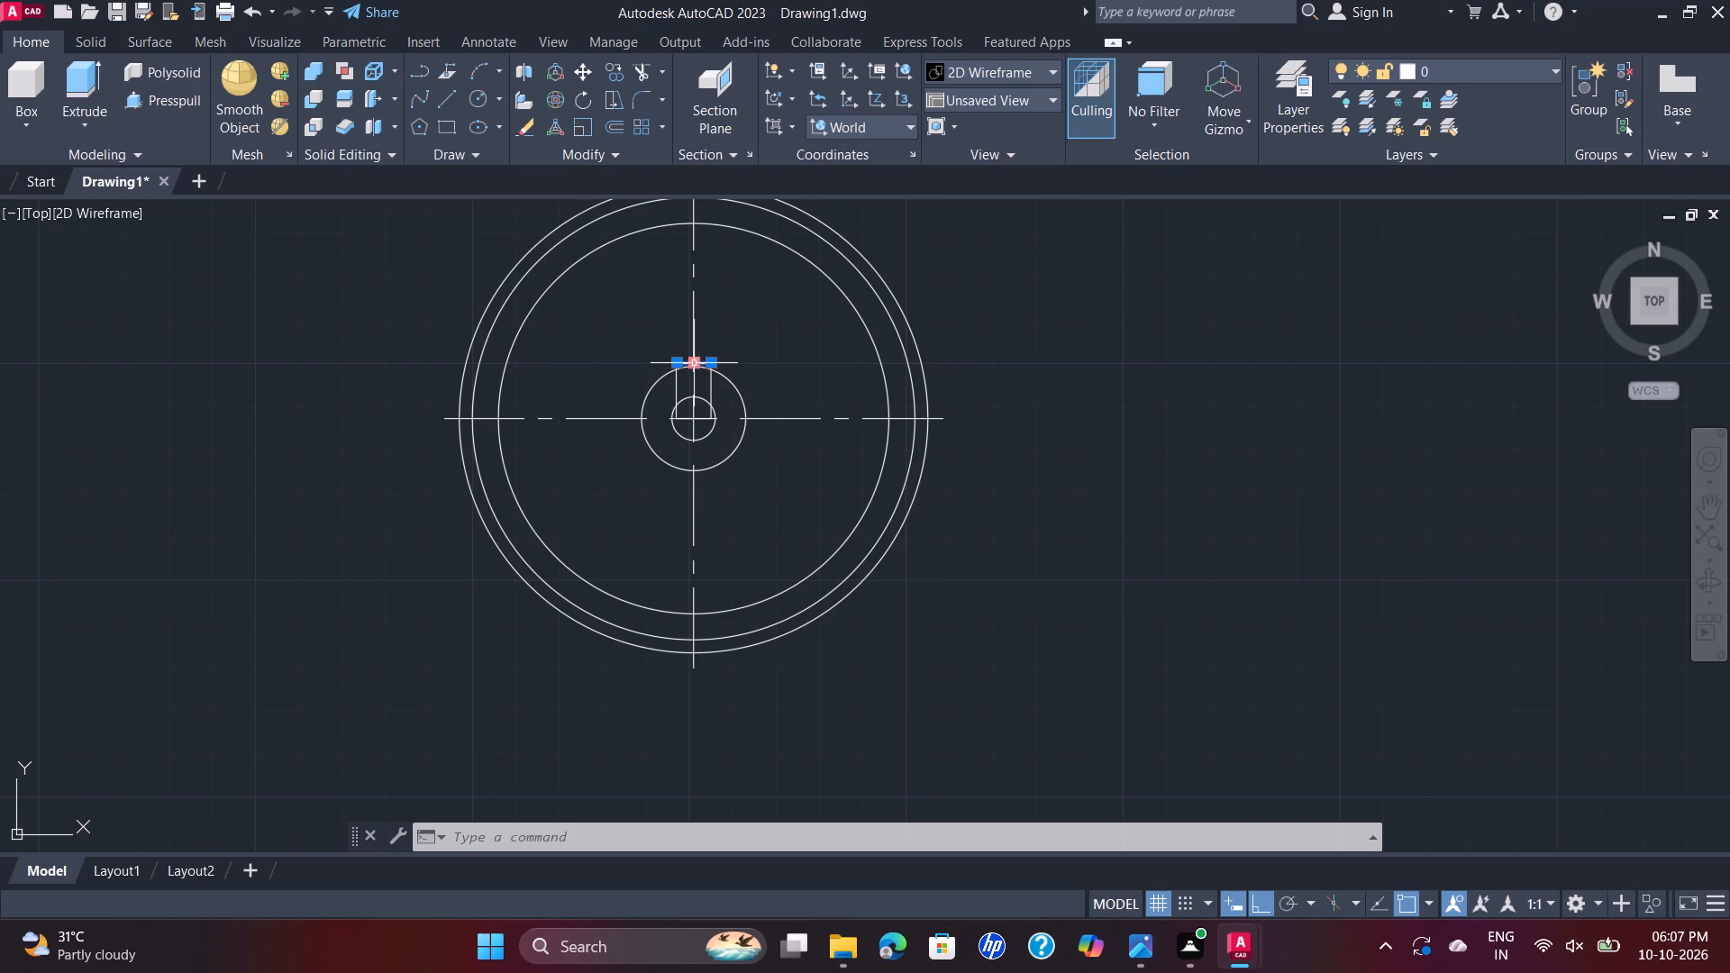
{"action": "key", "text": "Delete"}
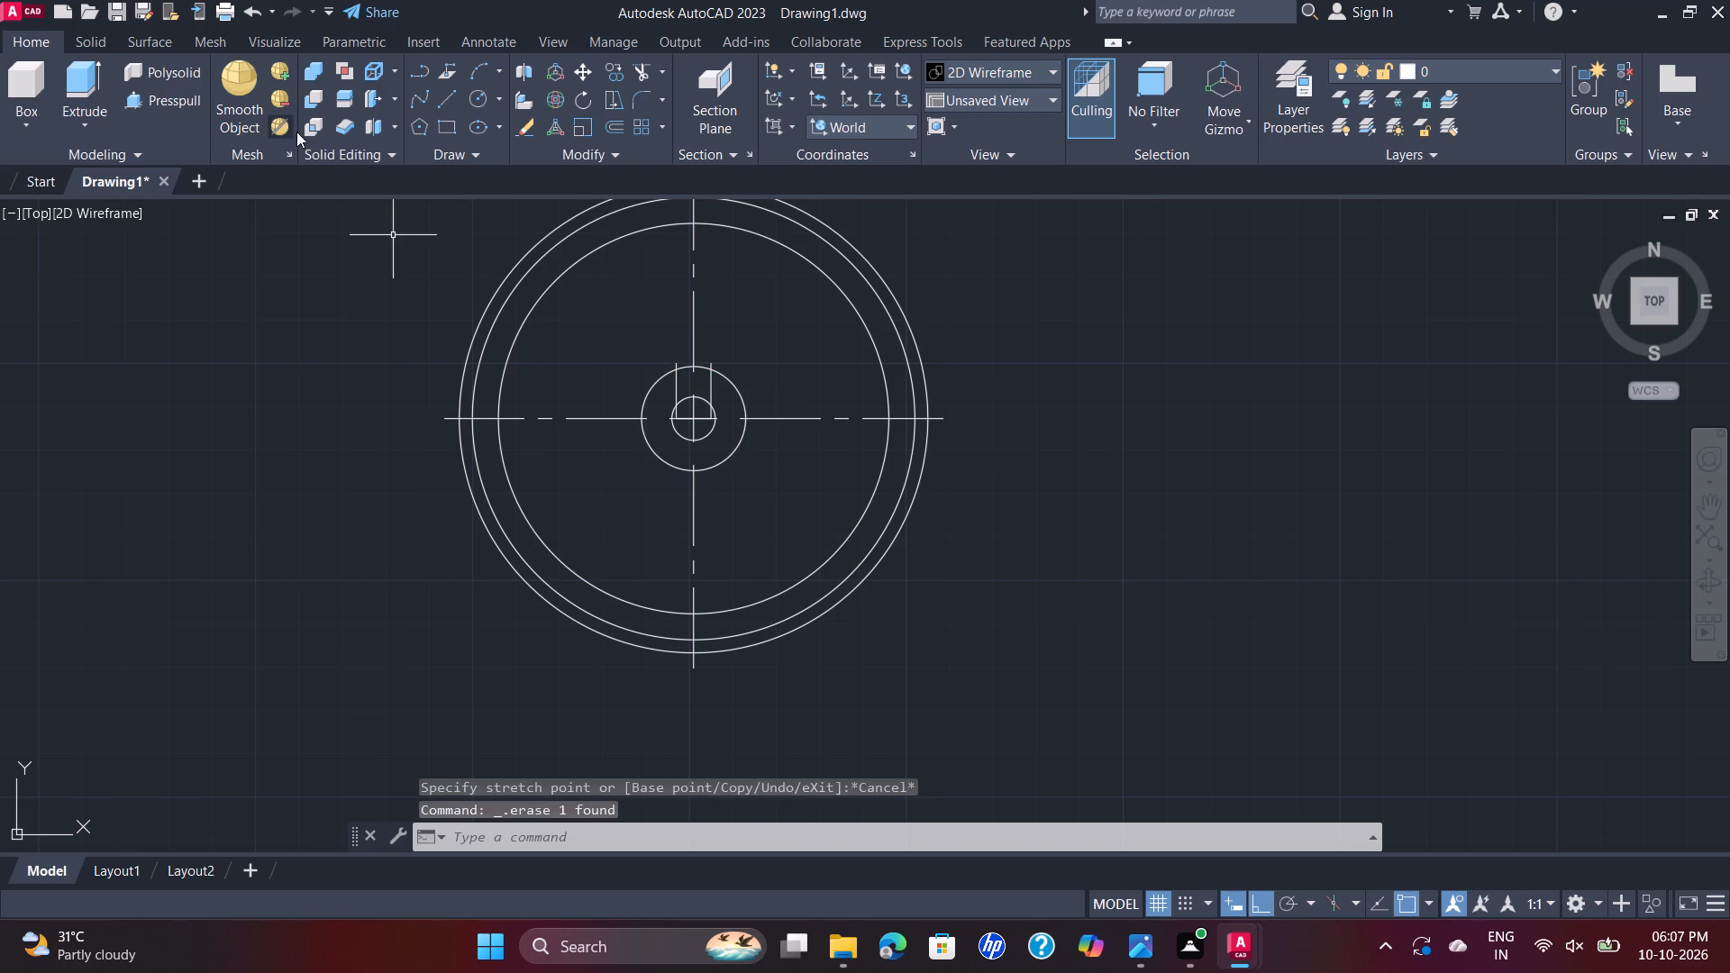
Extend both vertical slot lines upward to the innermost of the three large circles.
{"action": "left_click", "coordinate": [660, 73]}
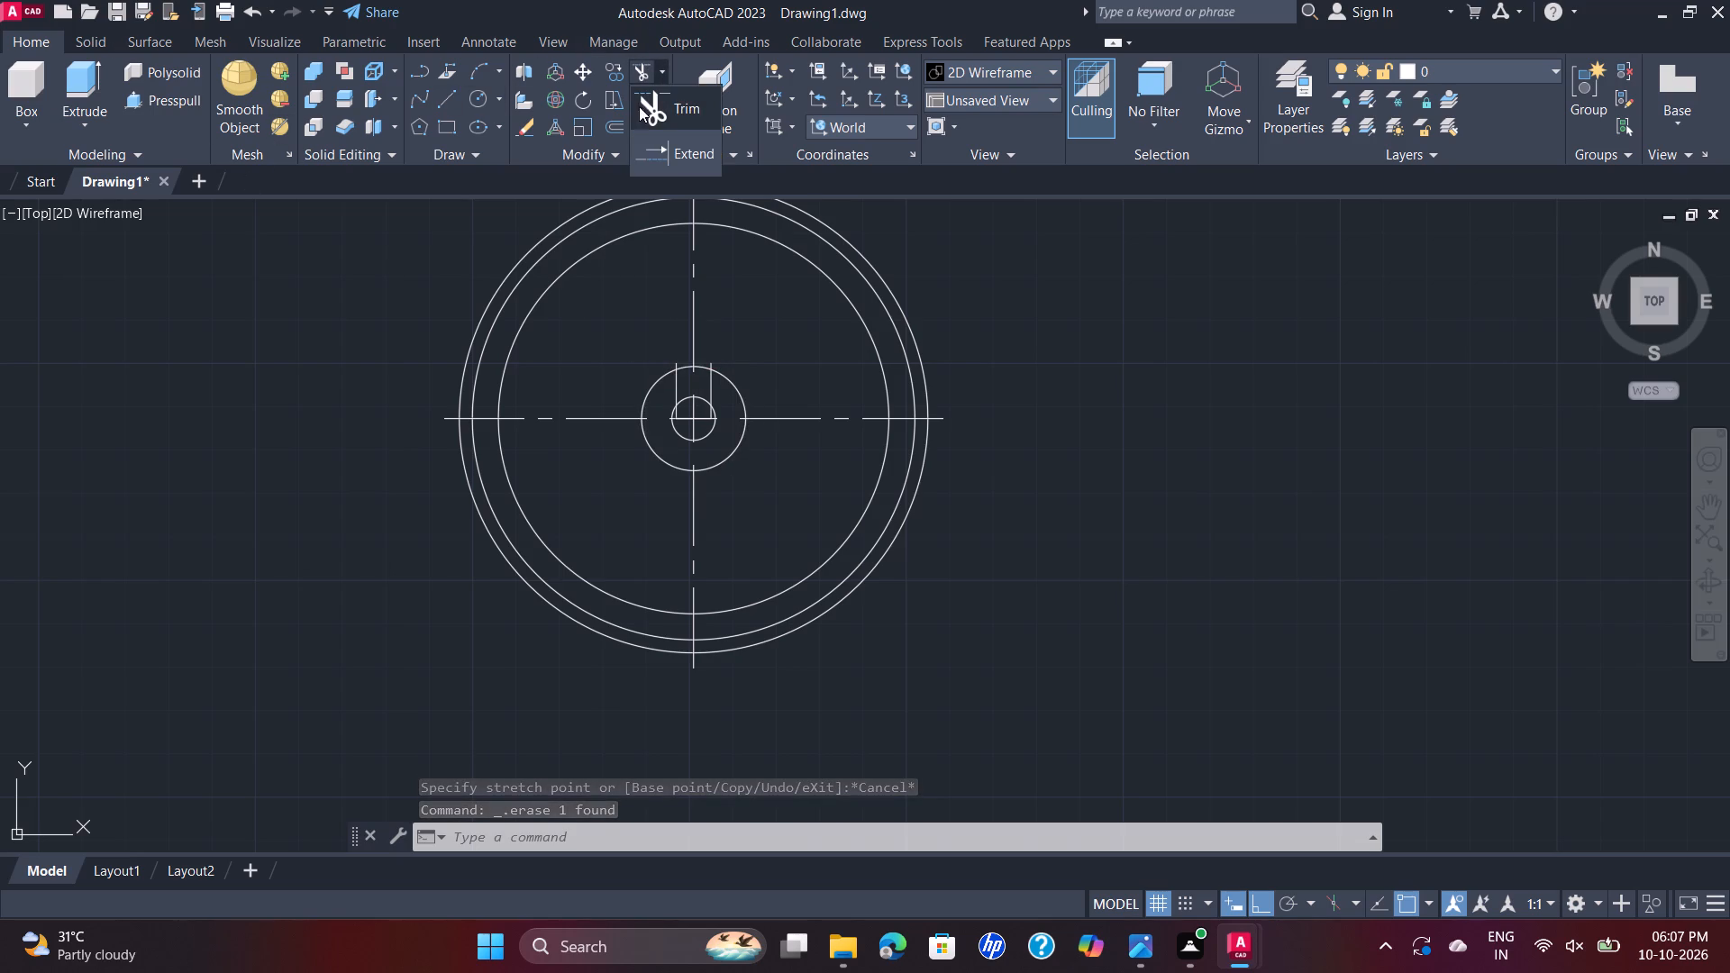
{"action": "left_click", "coordinate": [671, 149]}
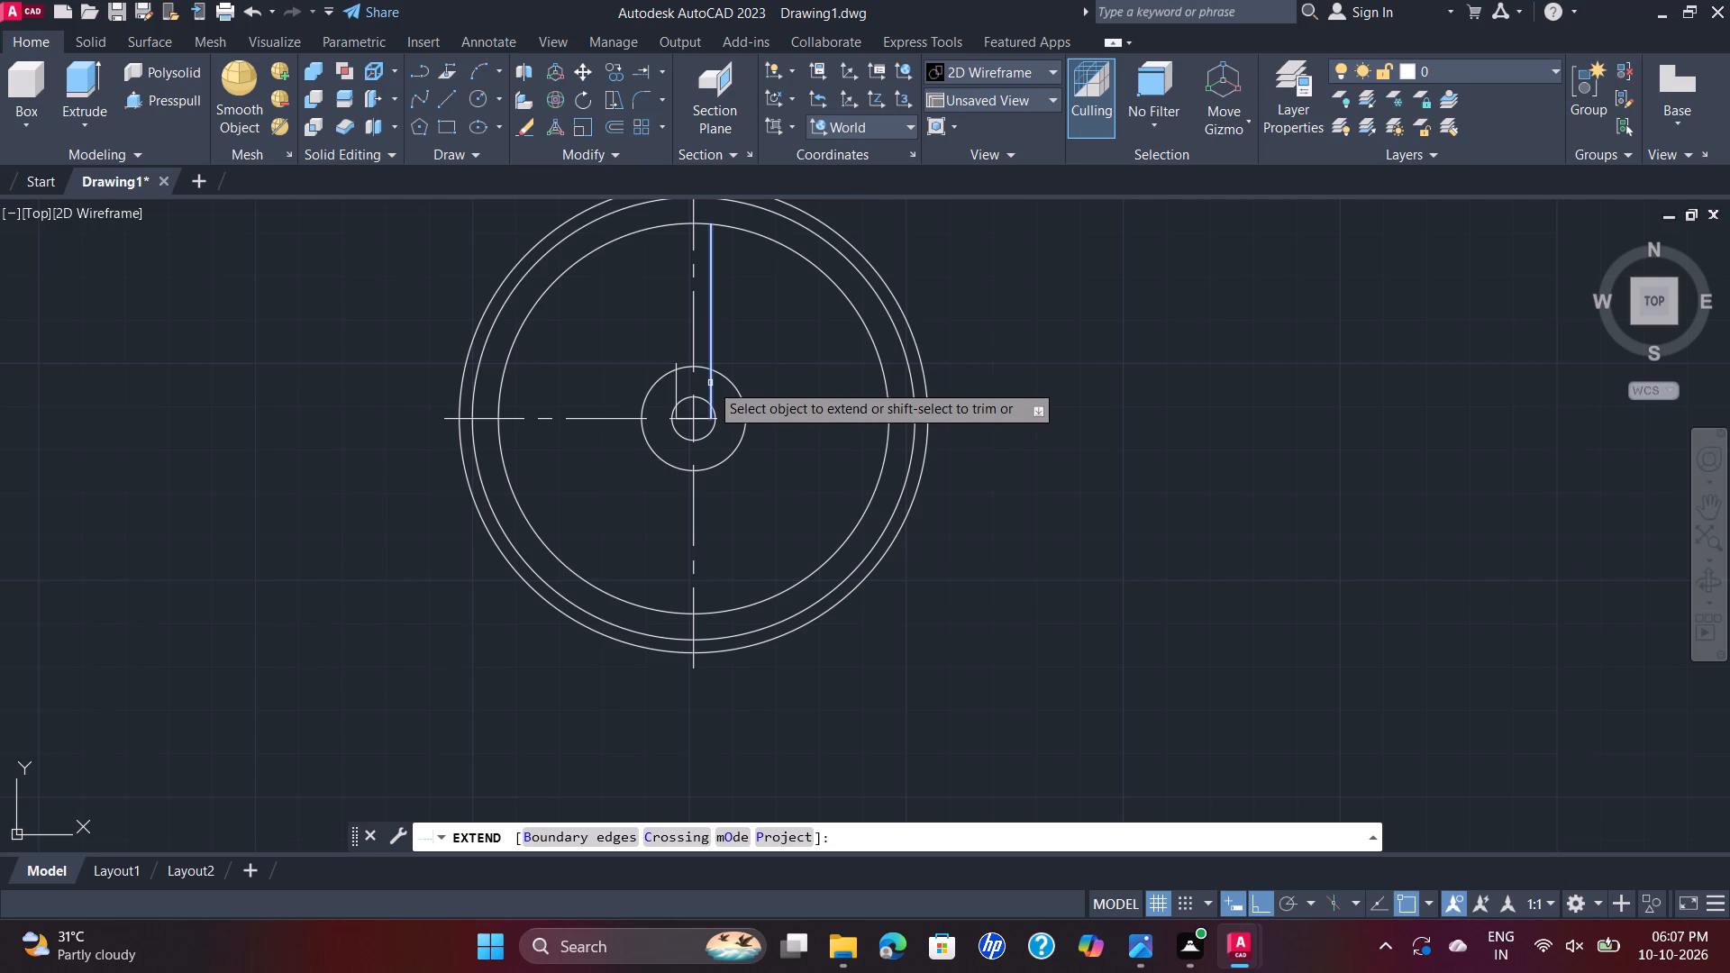
{"action": "left_click", "coordinate": [710, 383]}
{"action": "left_click", "coordinate": [679, 389]}
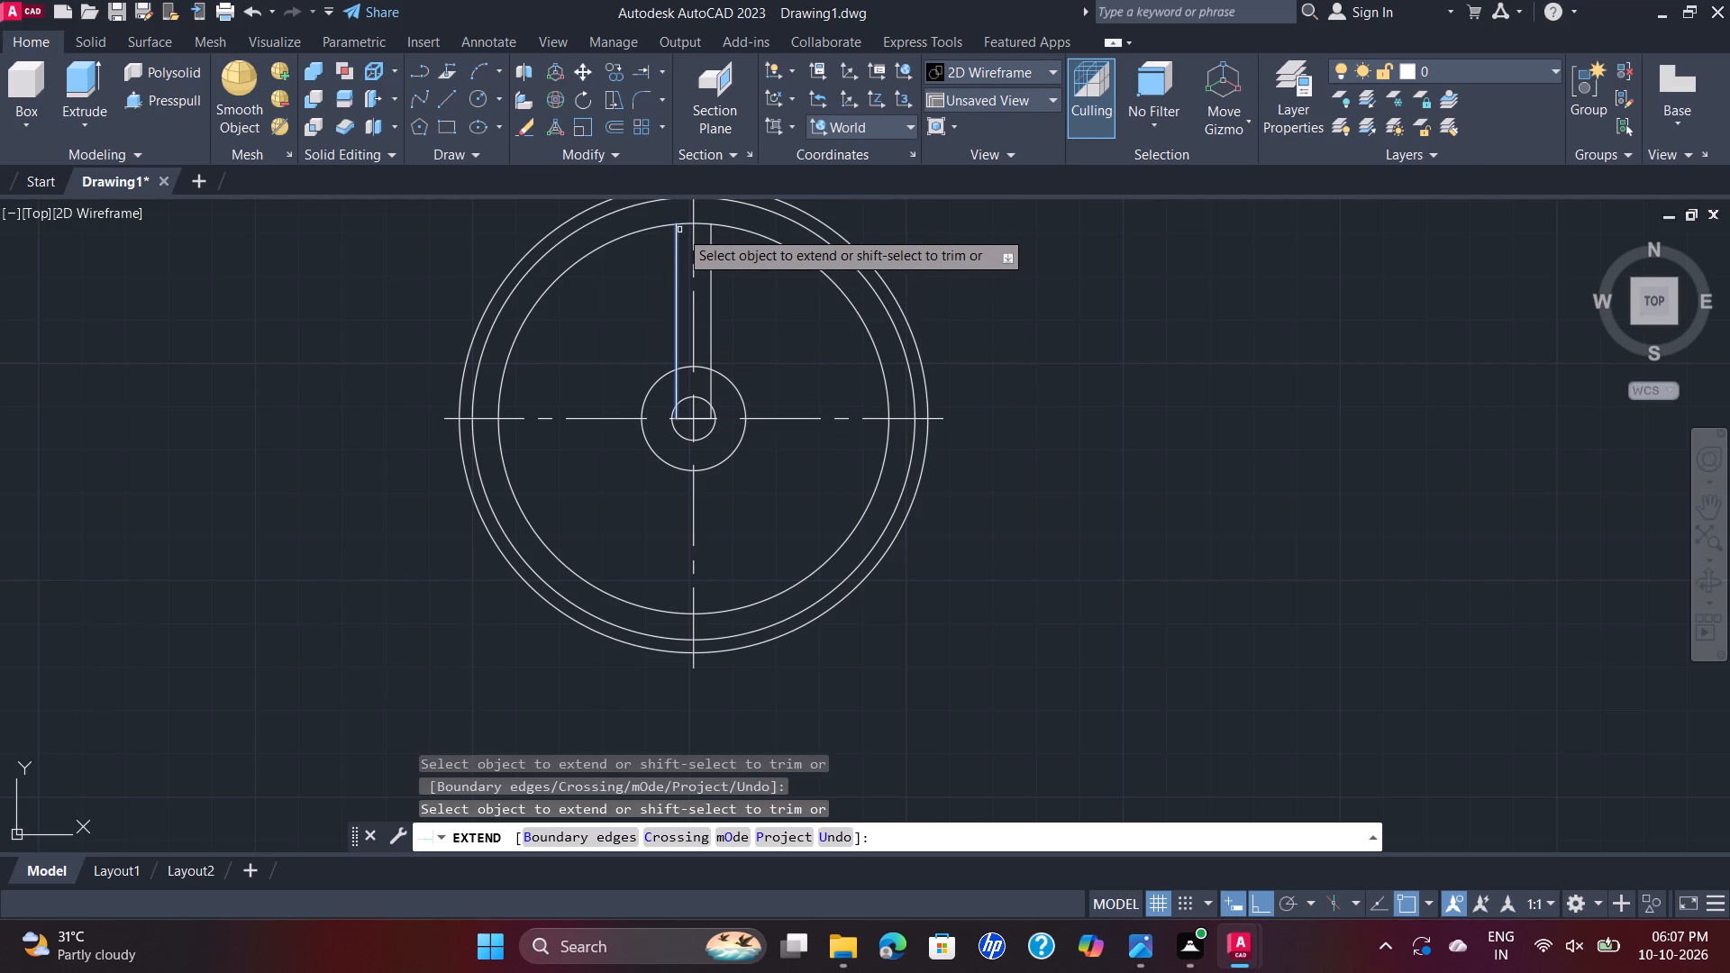
Draw connected lines from the top of the left slot line: about 20 up, 8 right, and down to the top of the right slot line.
{"action": "scroll", "coordinate": [857, 231], "scroll_direction": "down", "scroll_amount": 1}
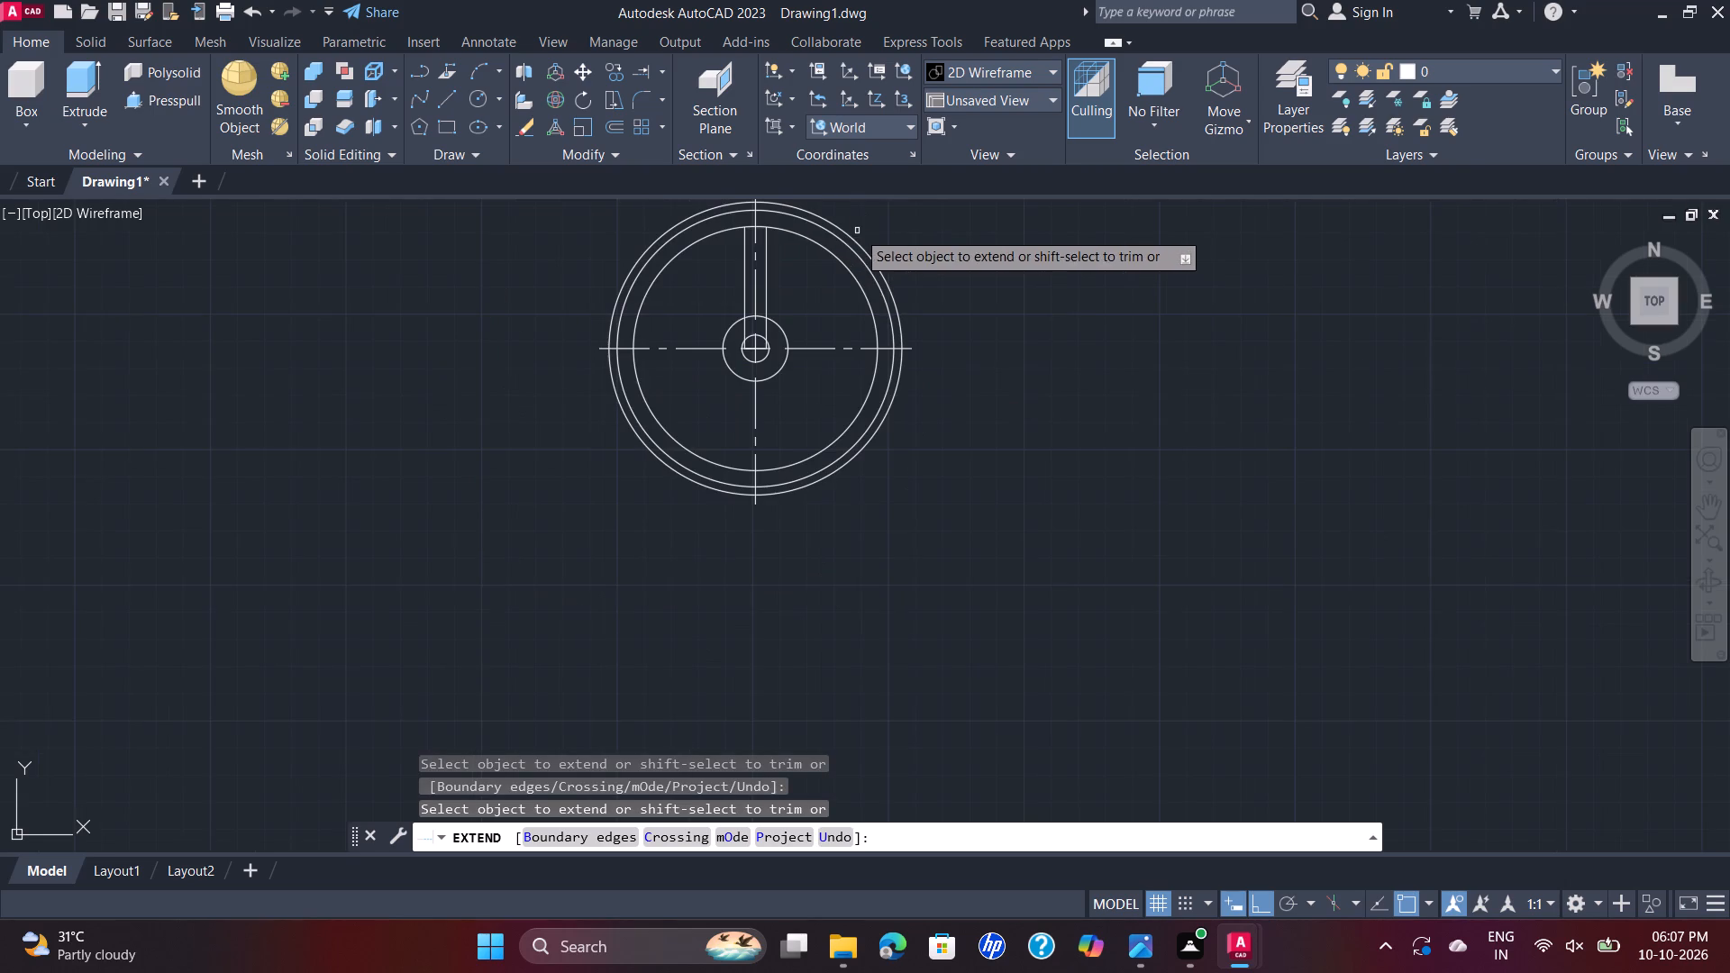
{"action": "middle_click_drag", "start_coordinate": [857, 231], "coordinate": [851, 345]}
{"action": "scroll", "coordinate": [851, 345], "scroll_direction": "up", "scroll_amount": 1}
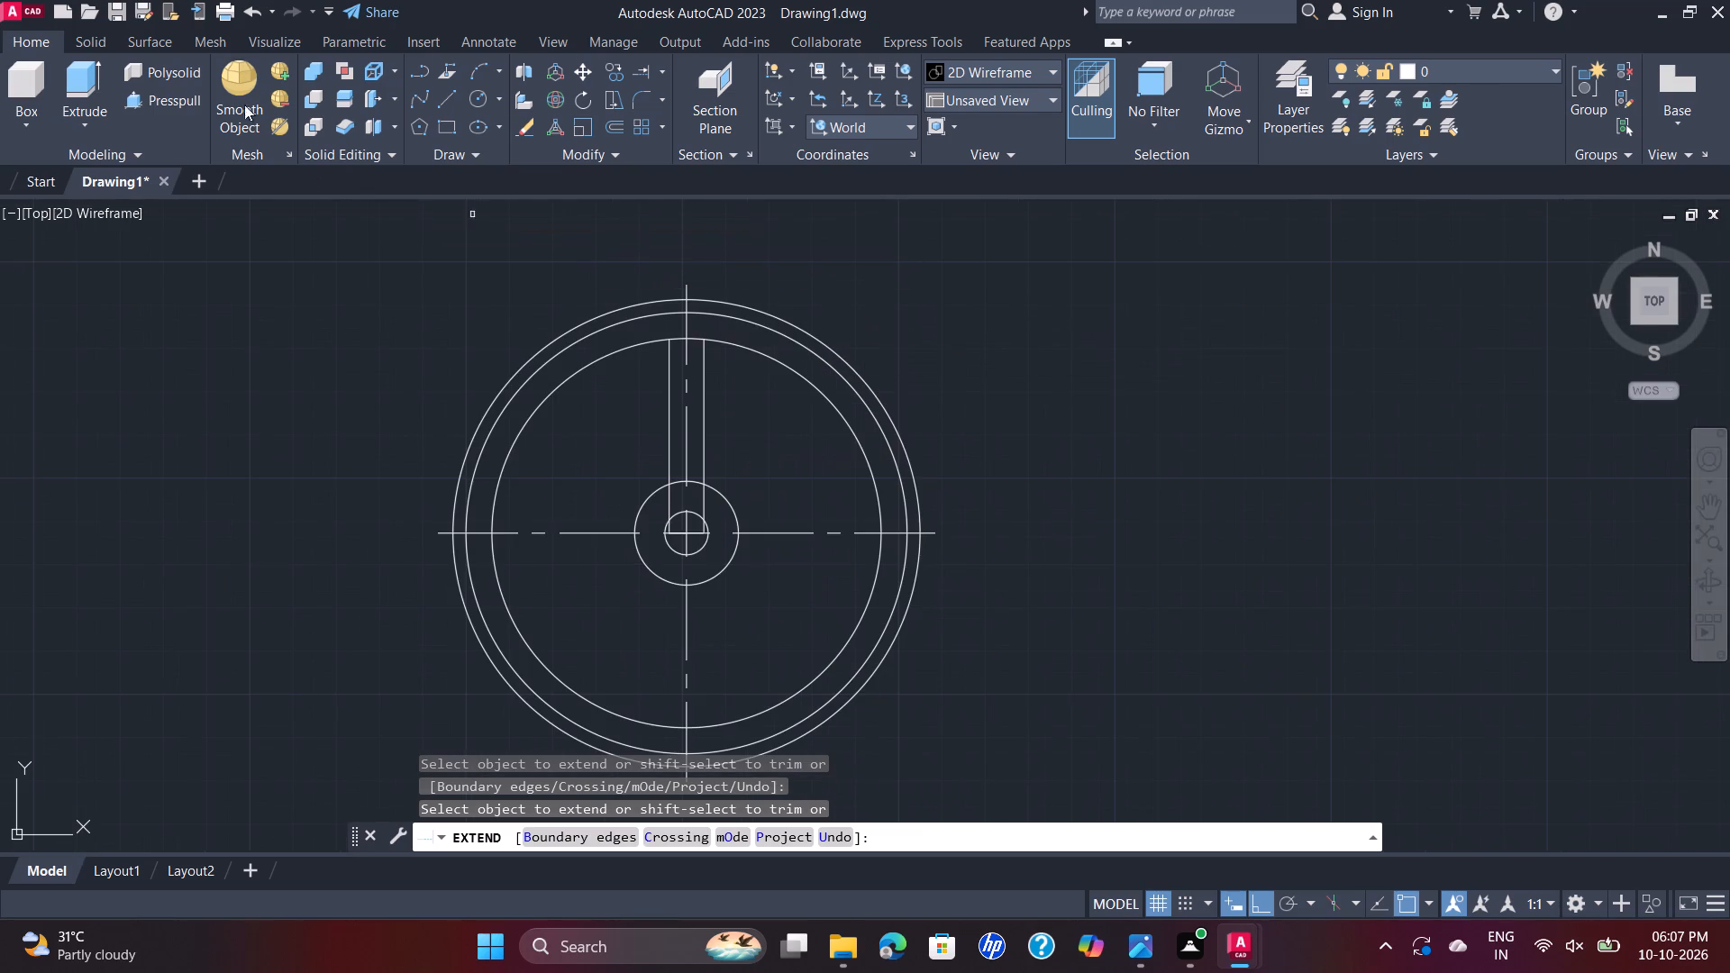
{"action": "left_click", "coordinate": [448, 99]}
{"action": "left_click", "coordinate": [668, 335]}
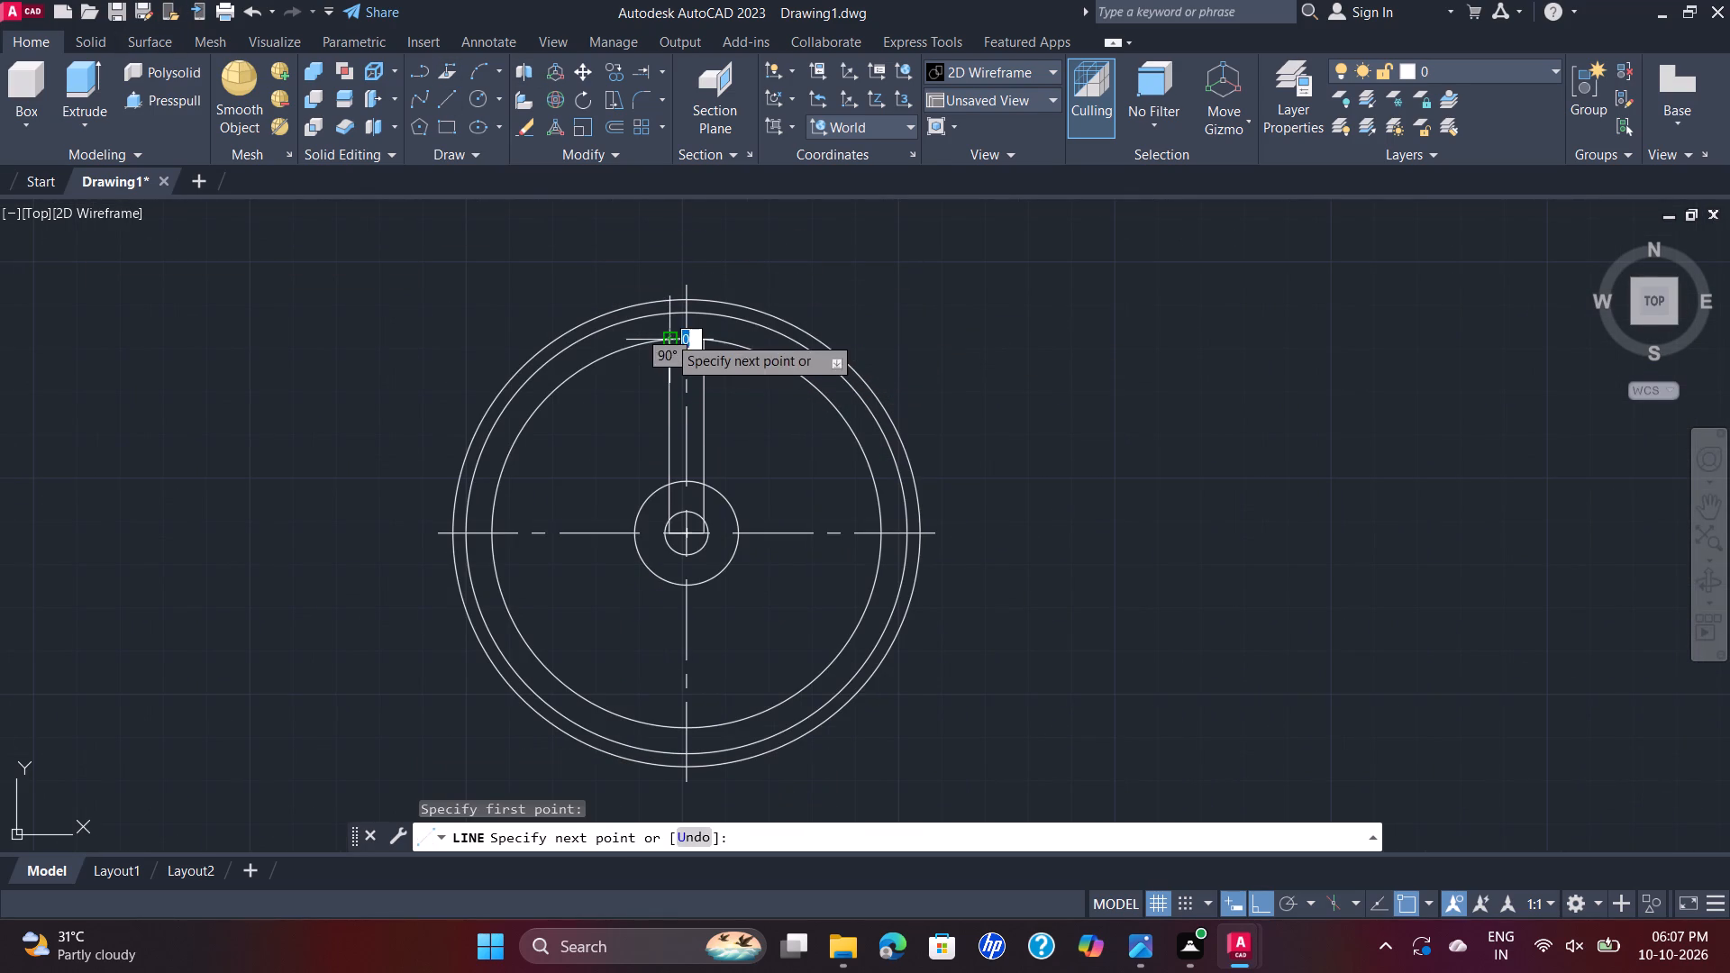
{"action": "left_click", "coordinate": [664, 252]}
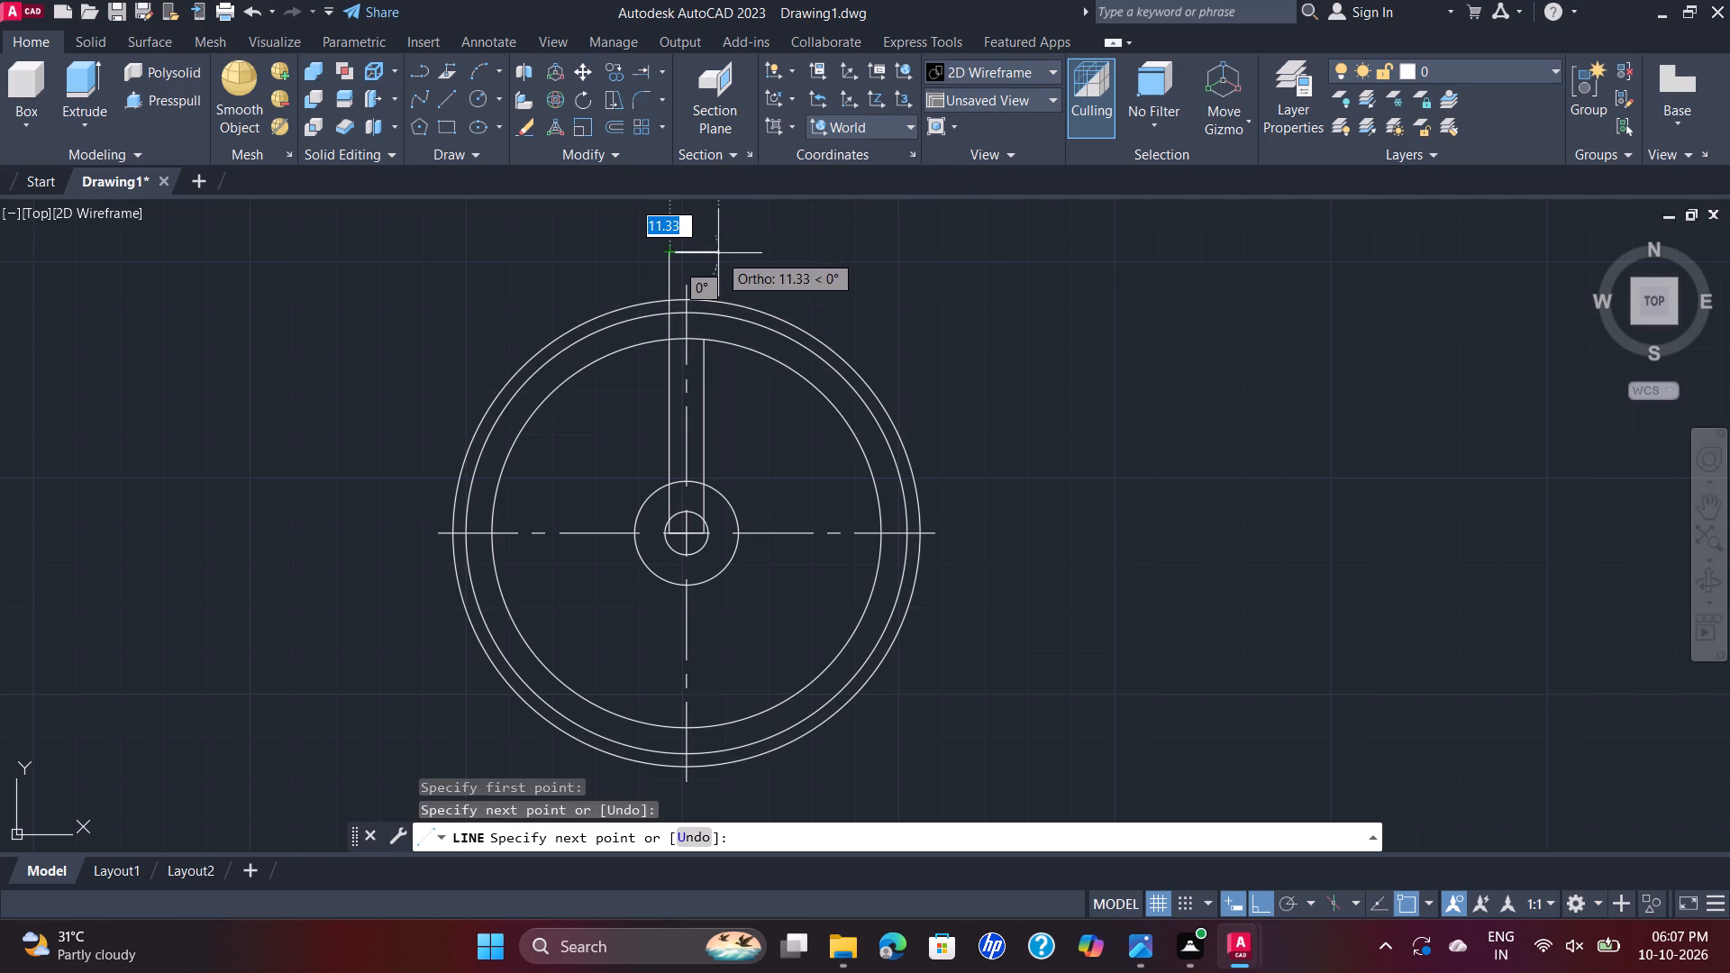
{"action": "key", "text": "8"}
{"action": "key", "text": "Return"}
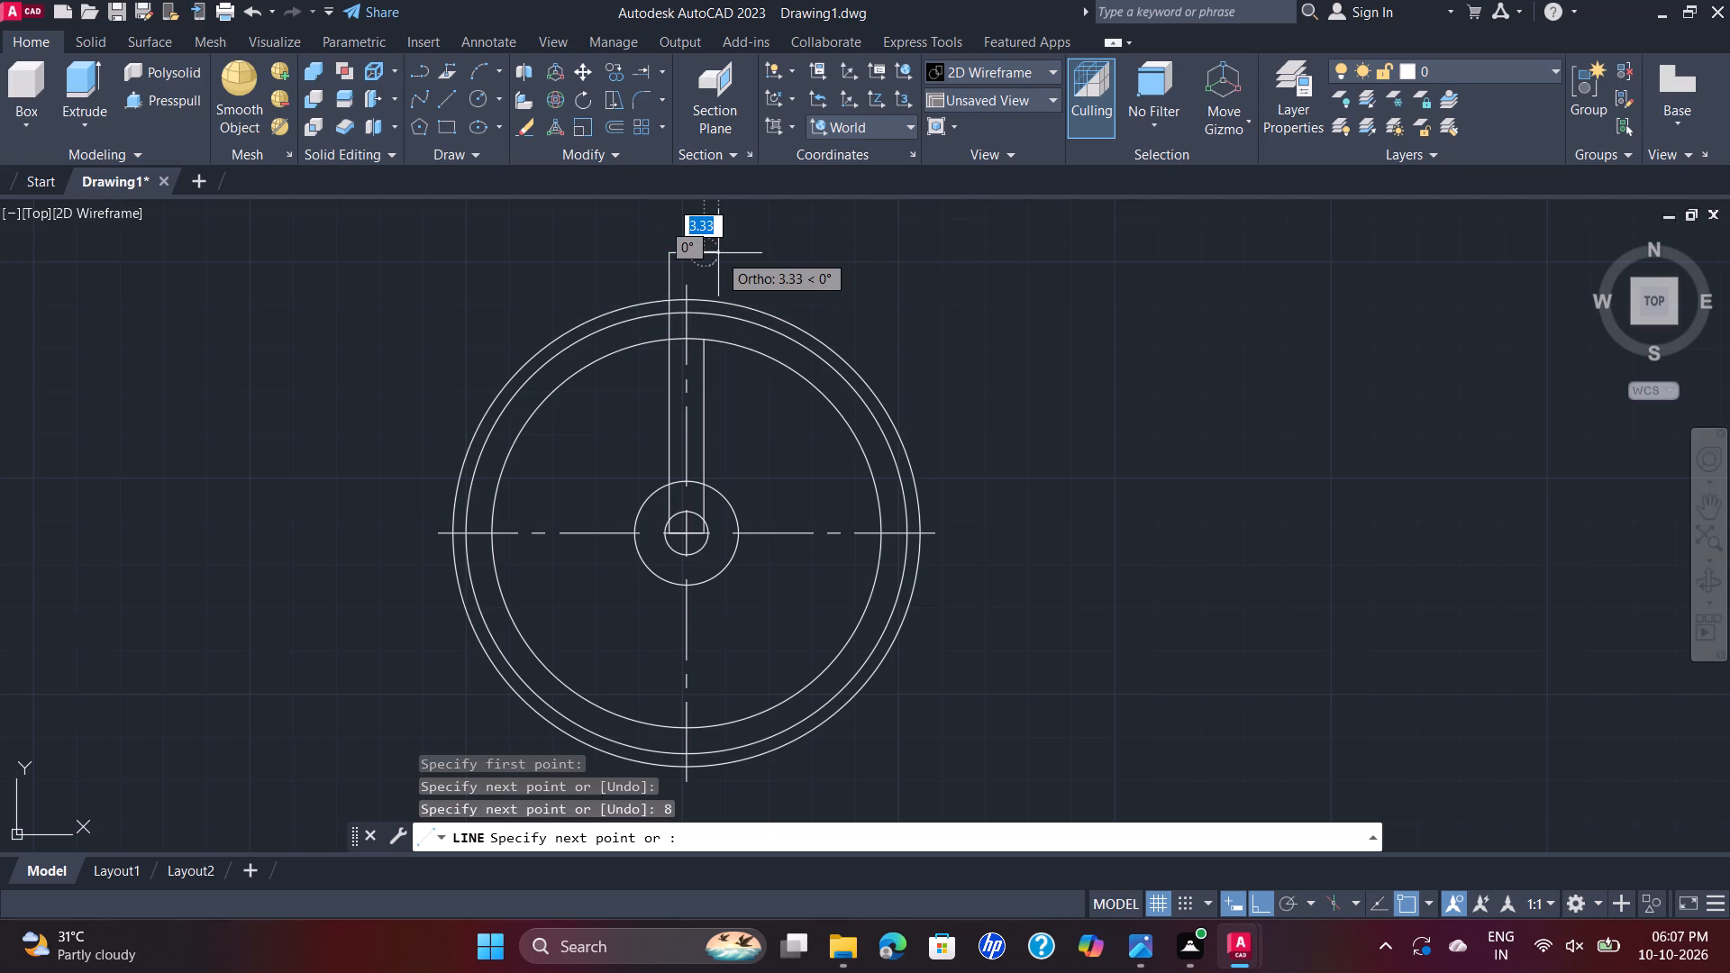
{"action": "scroll", "coordinate": [718, 253], "scroll_direction": "up", "scroll_amount": 1}
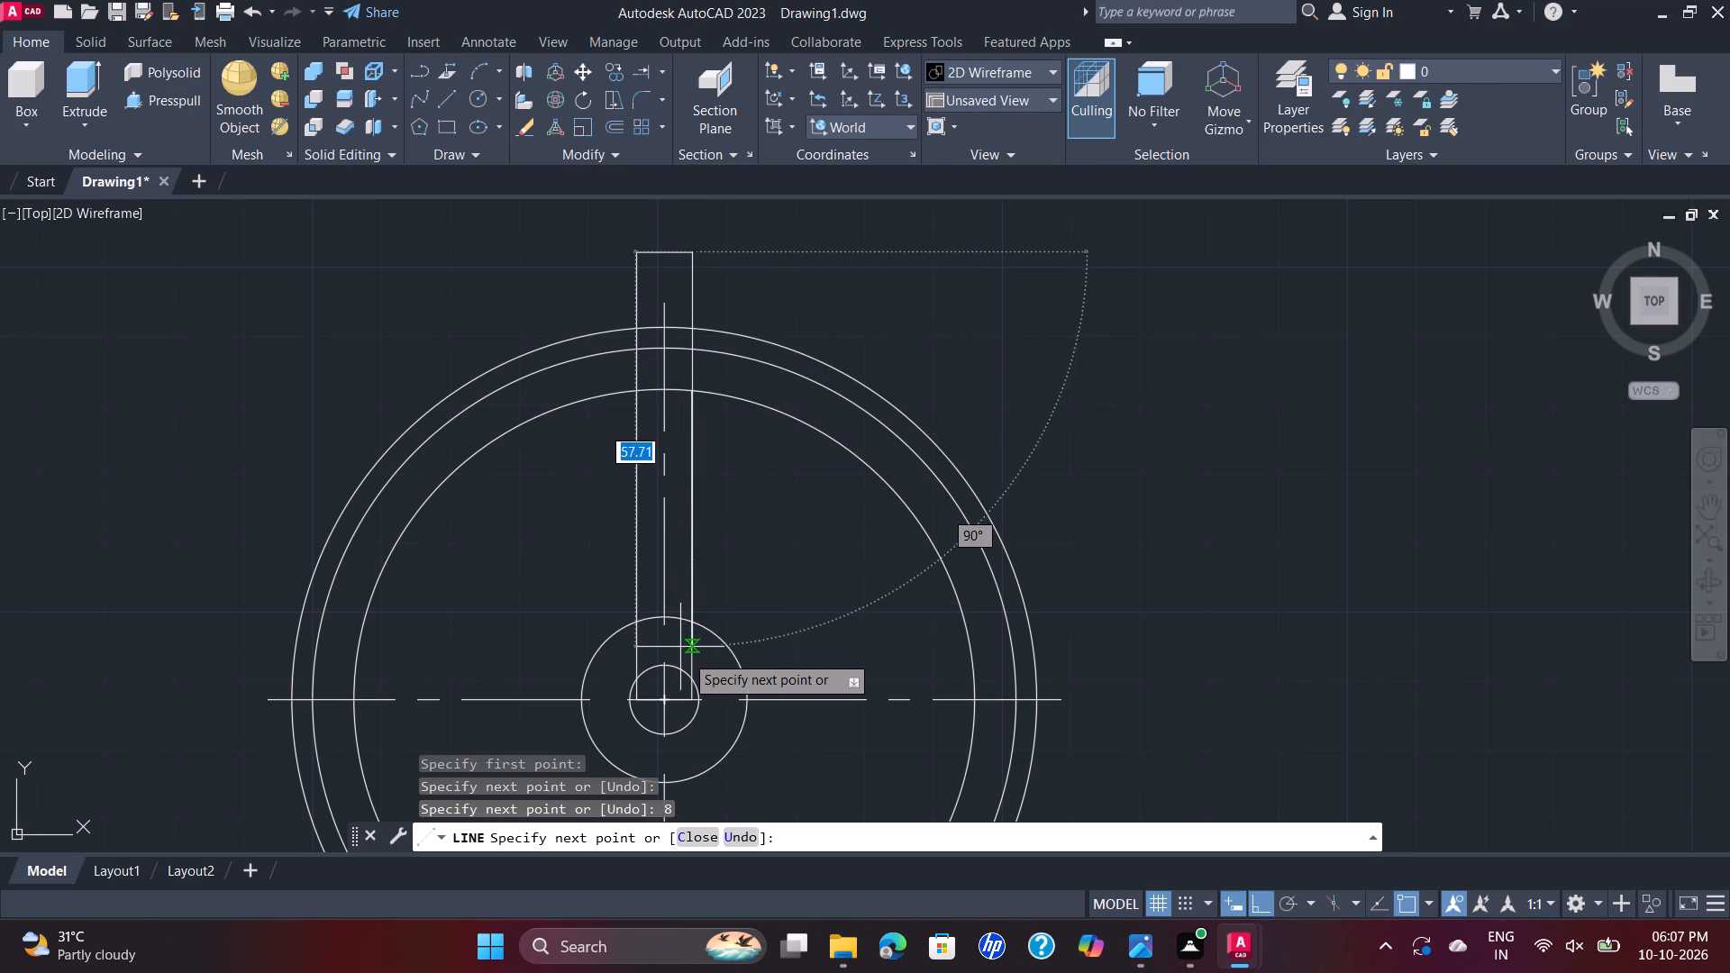
{"action": "left_click", "coordinate": [695, 394]}
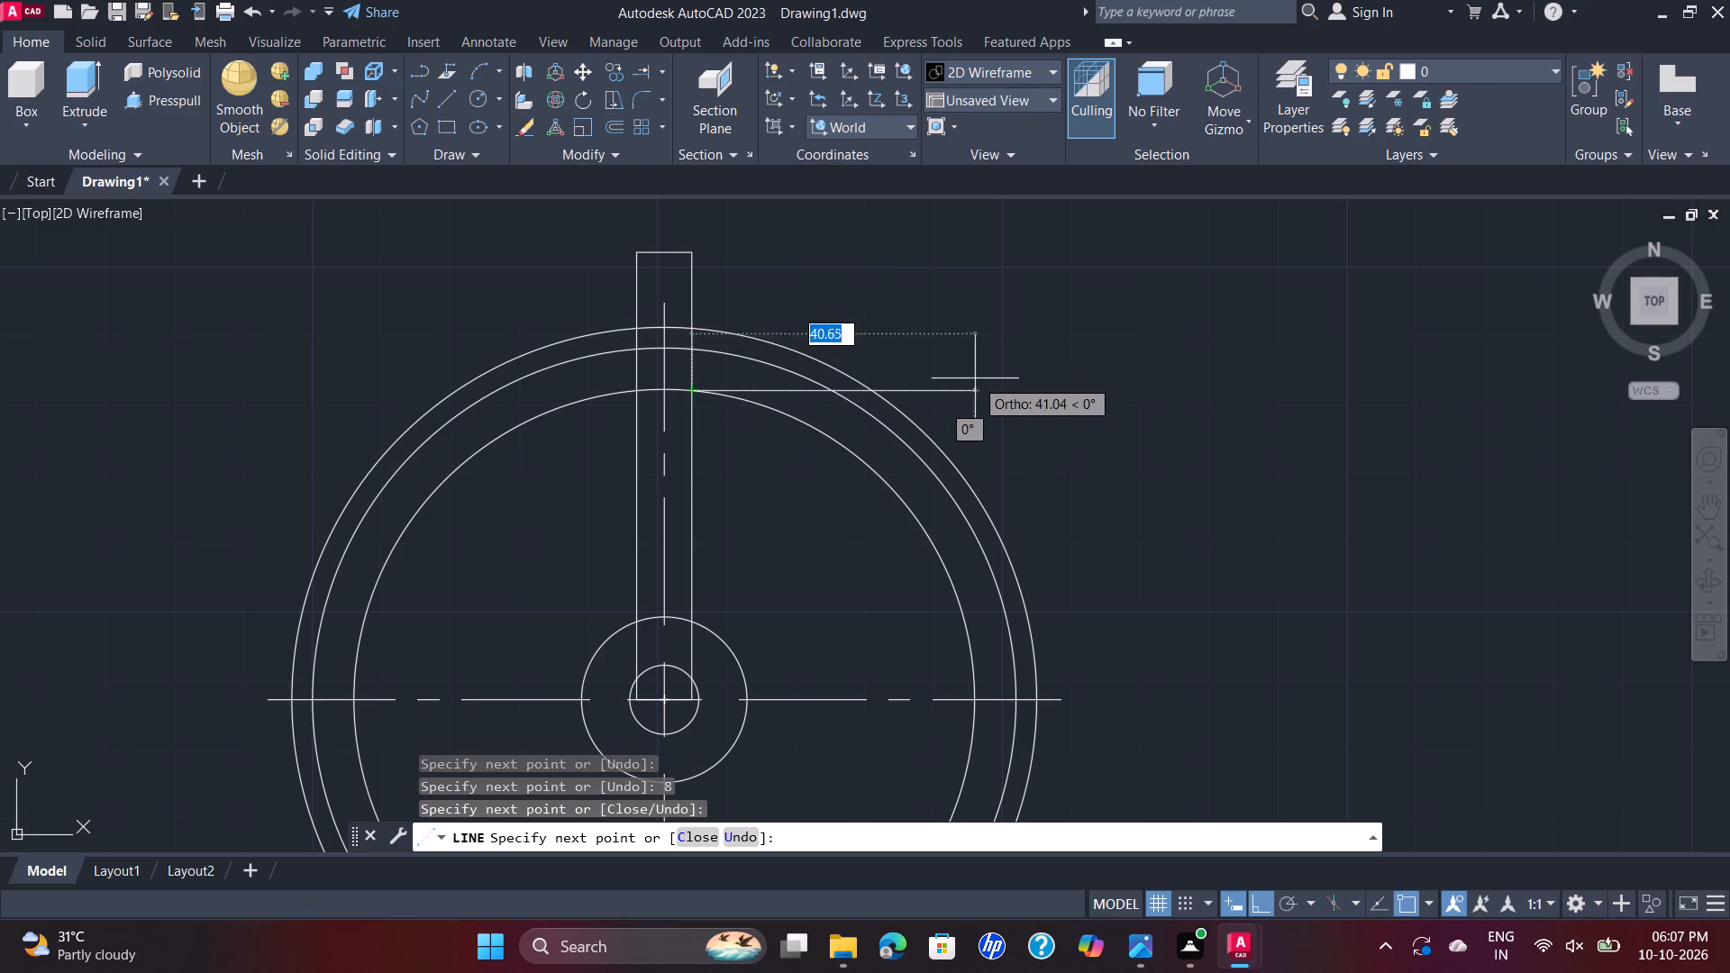
{"action": "key", "text": "Escape"}
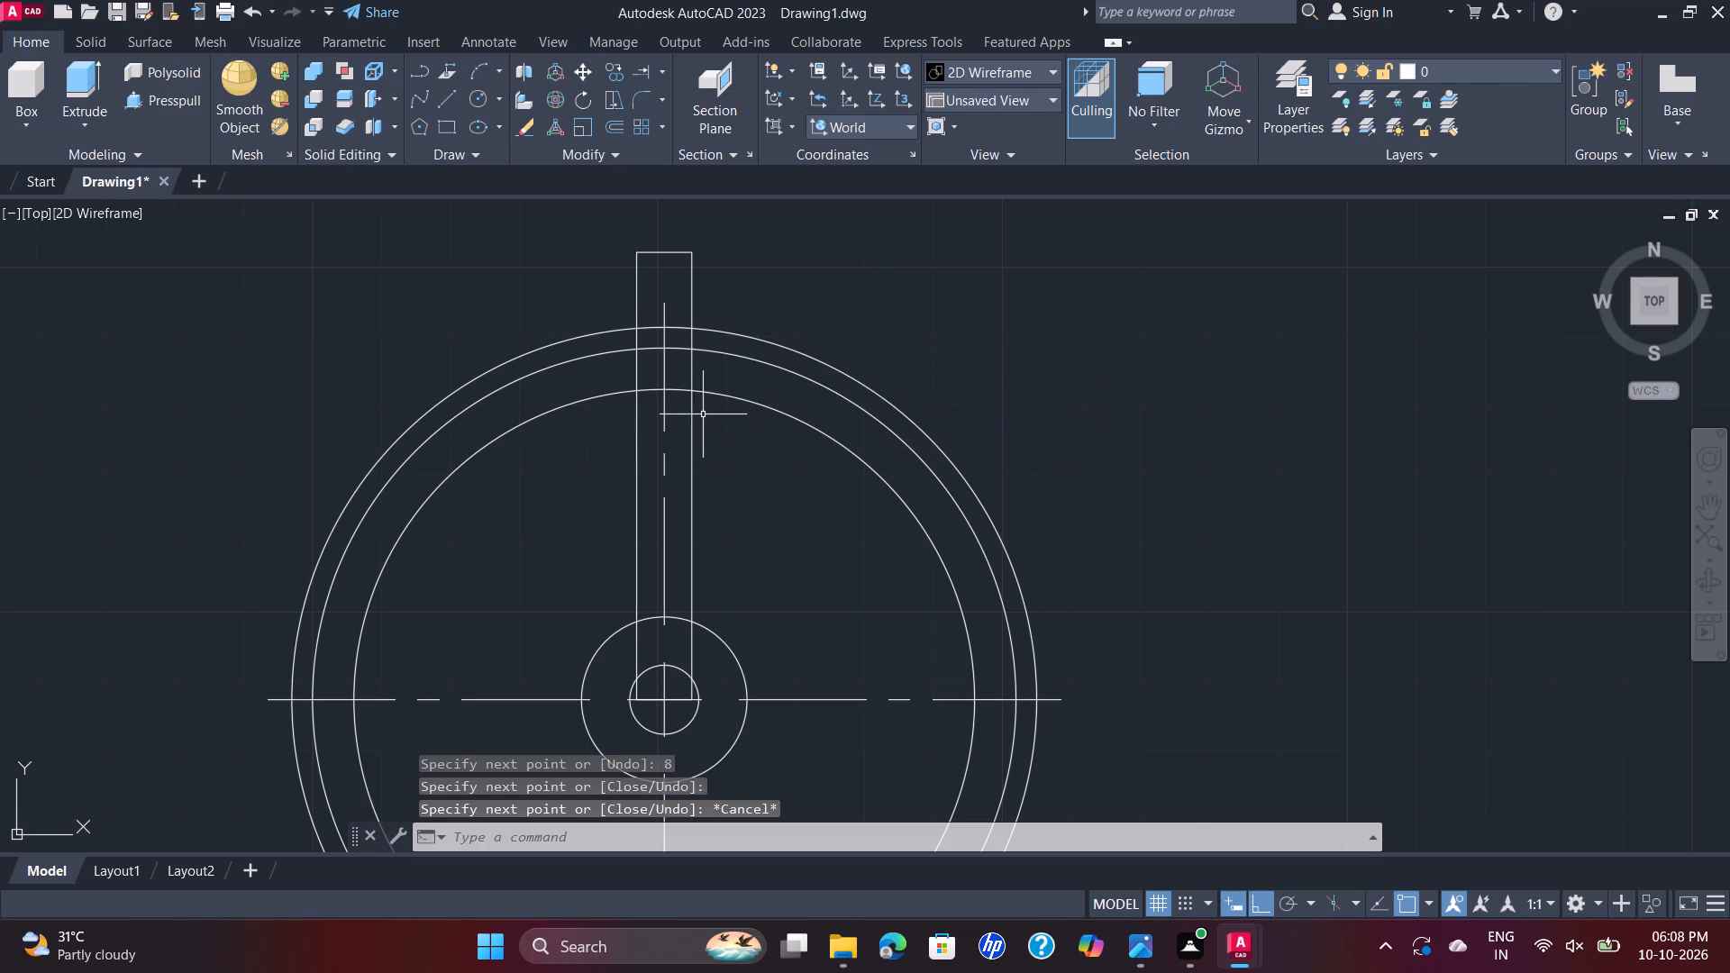
Join the three new upper lines and the two long vertical slot lines into one outline.
{"action": "left_click", "coordinate": [599, 229]}
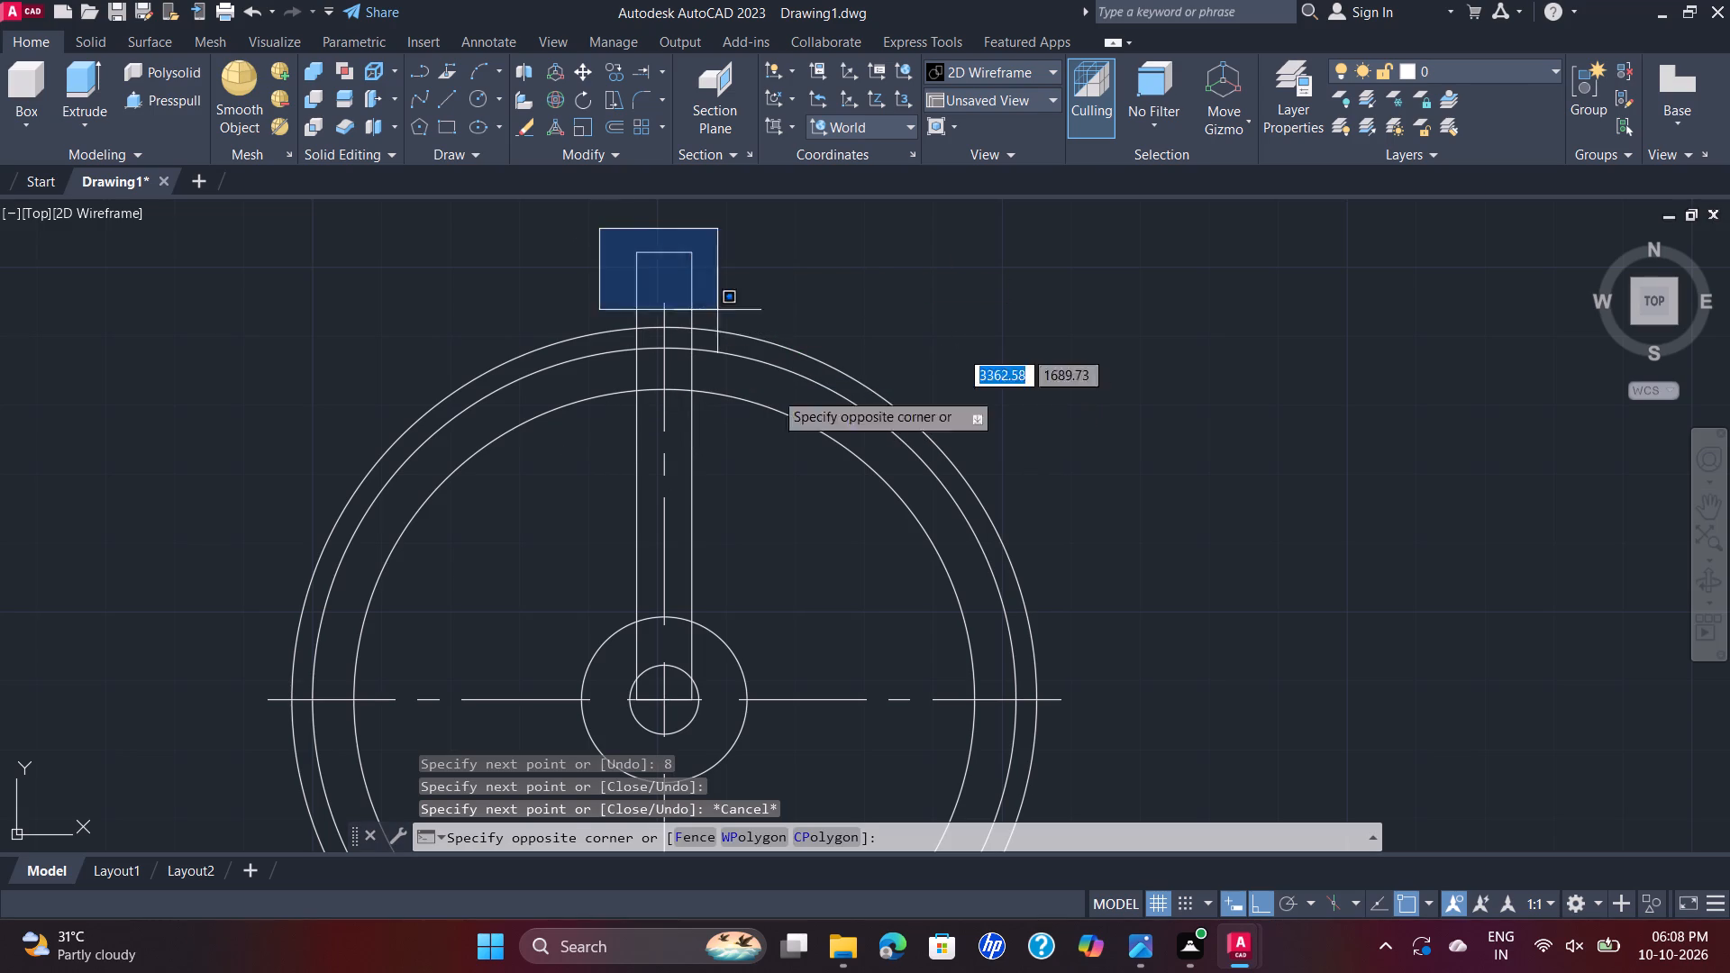
{"action": "left_click", "coordinate": [715, 601]}
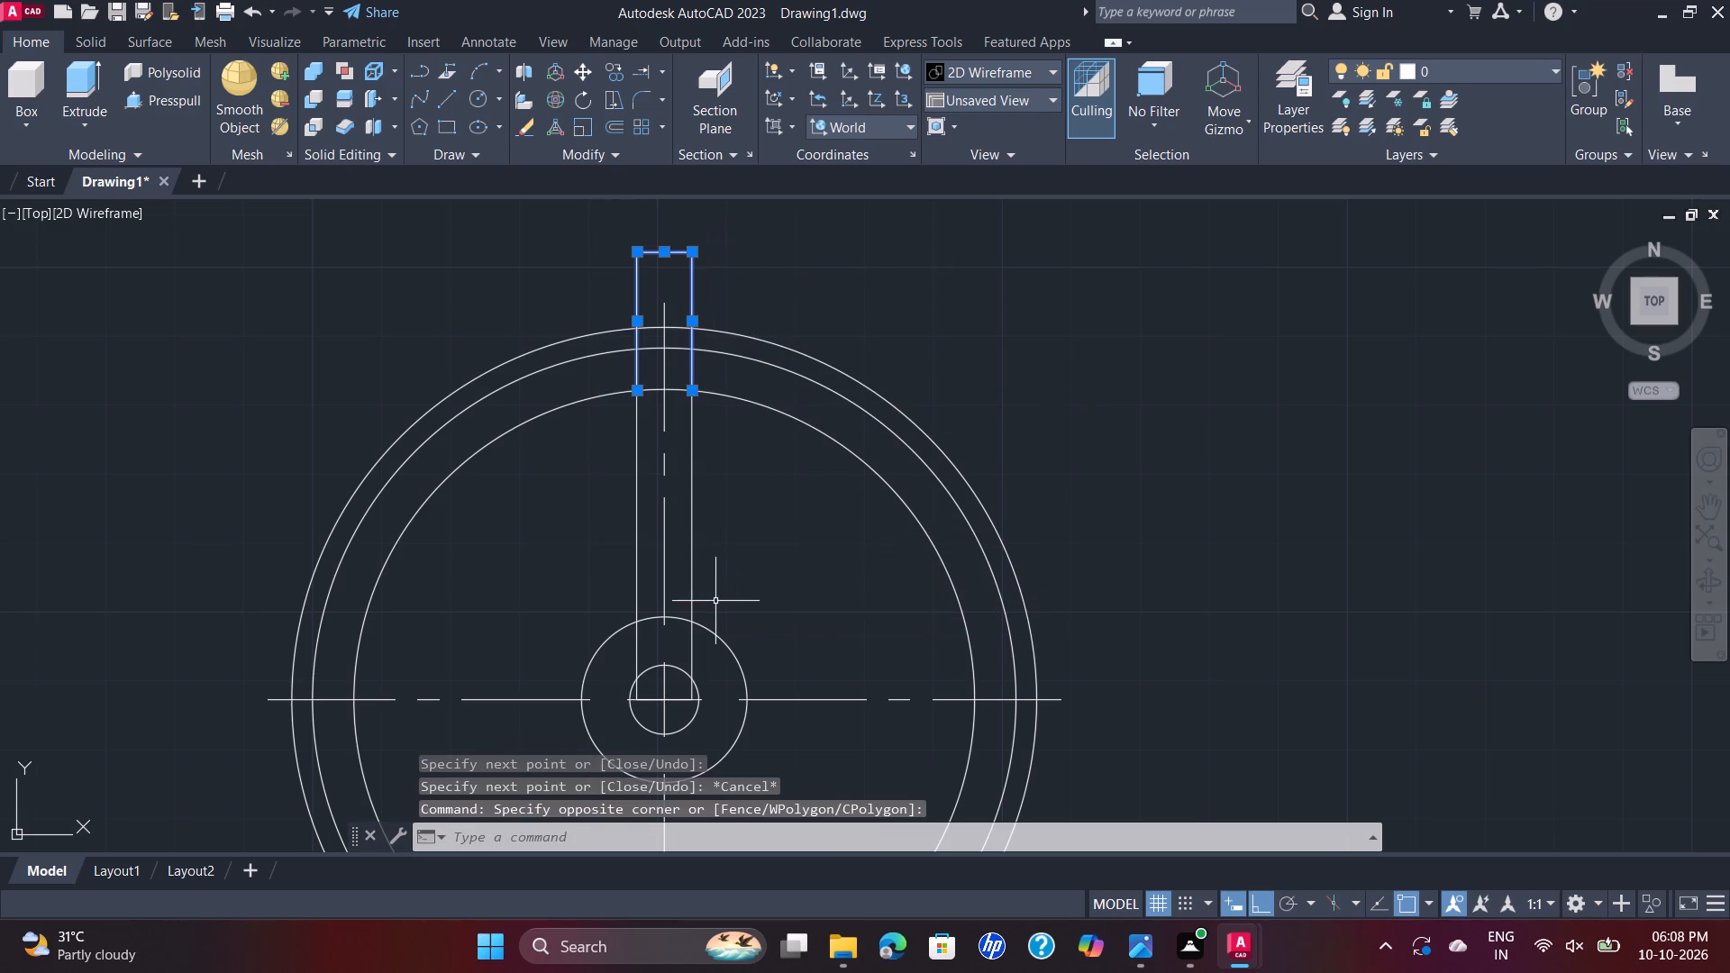
{"action": "left_click", "coordinate": [634, 488]}
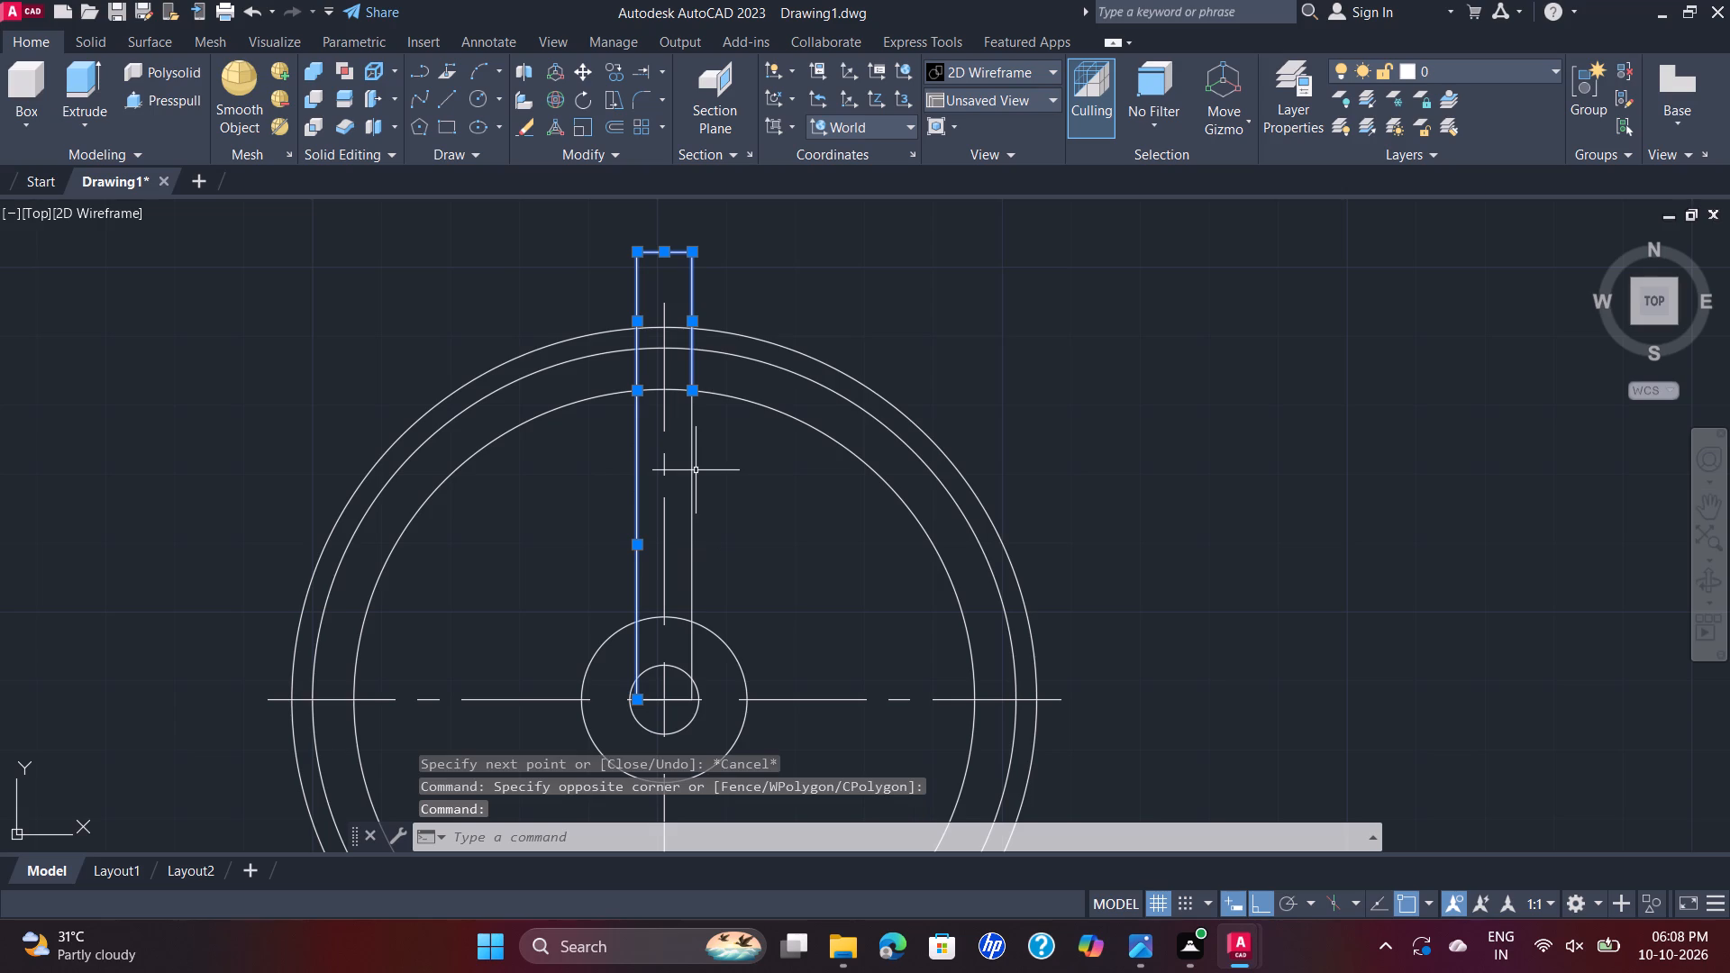
{"action": "left_click", "coordinate": [692, 466]}
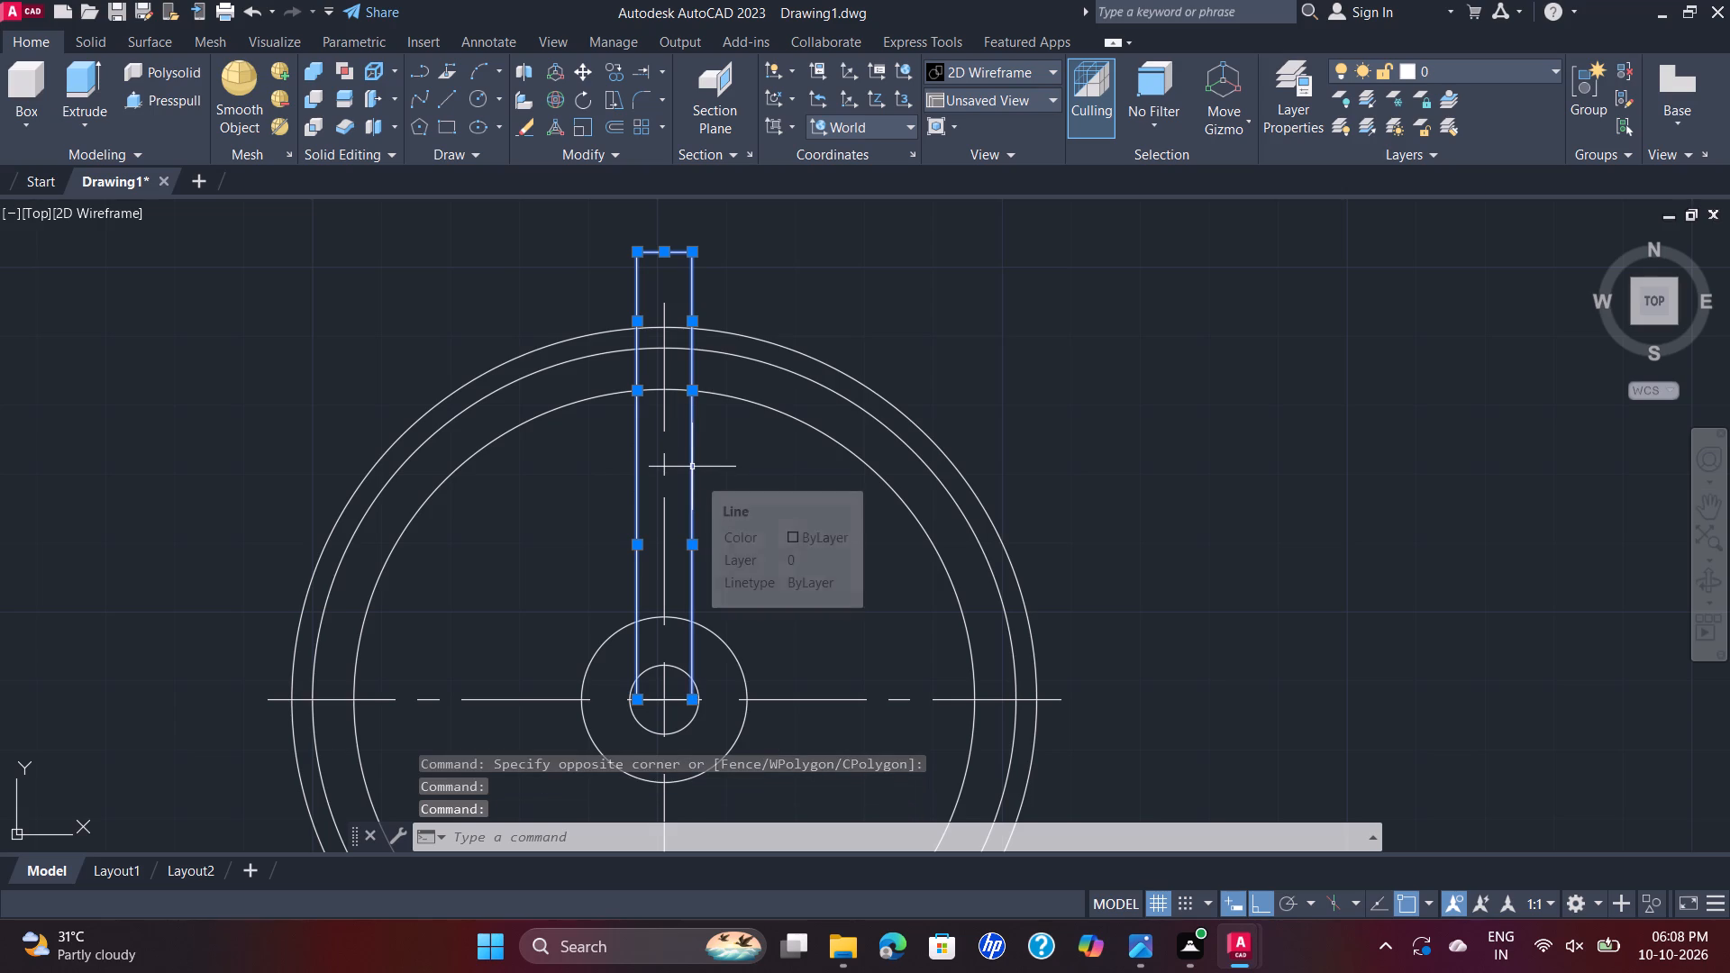
{"action": "key", "text": "j"}
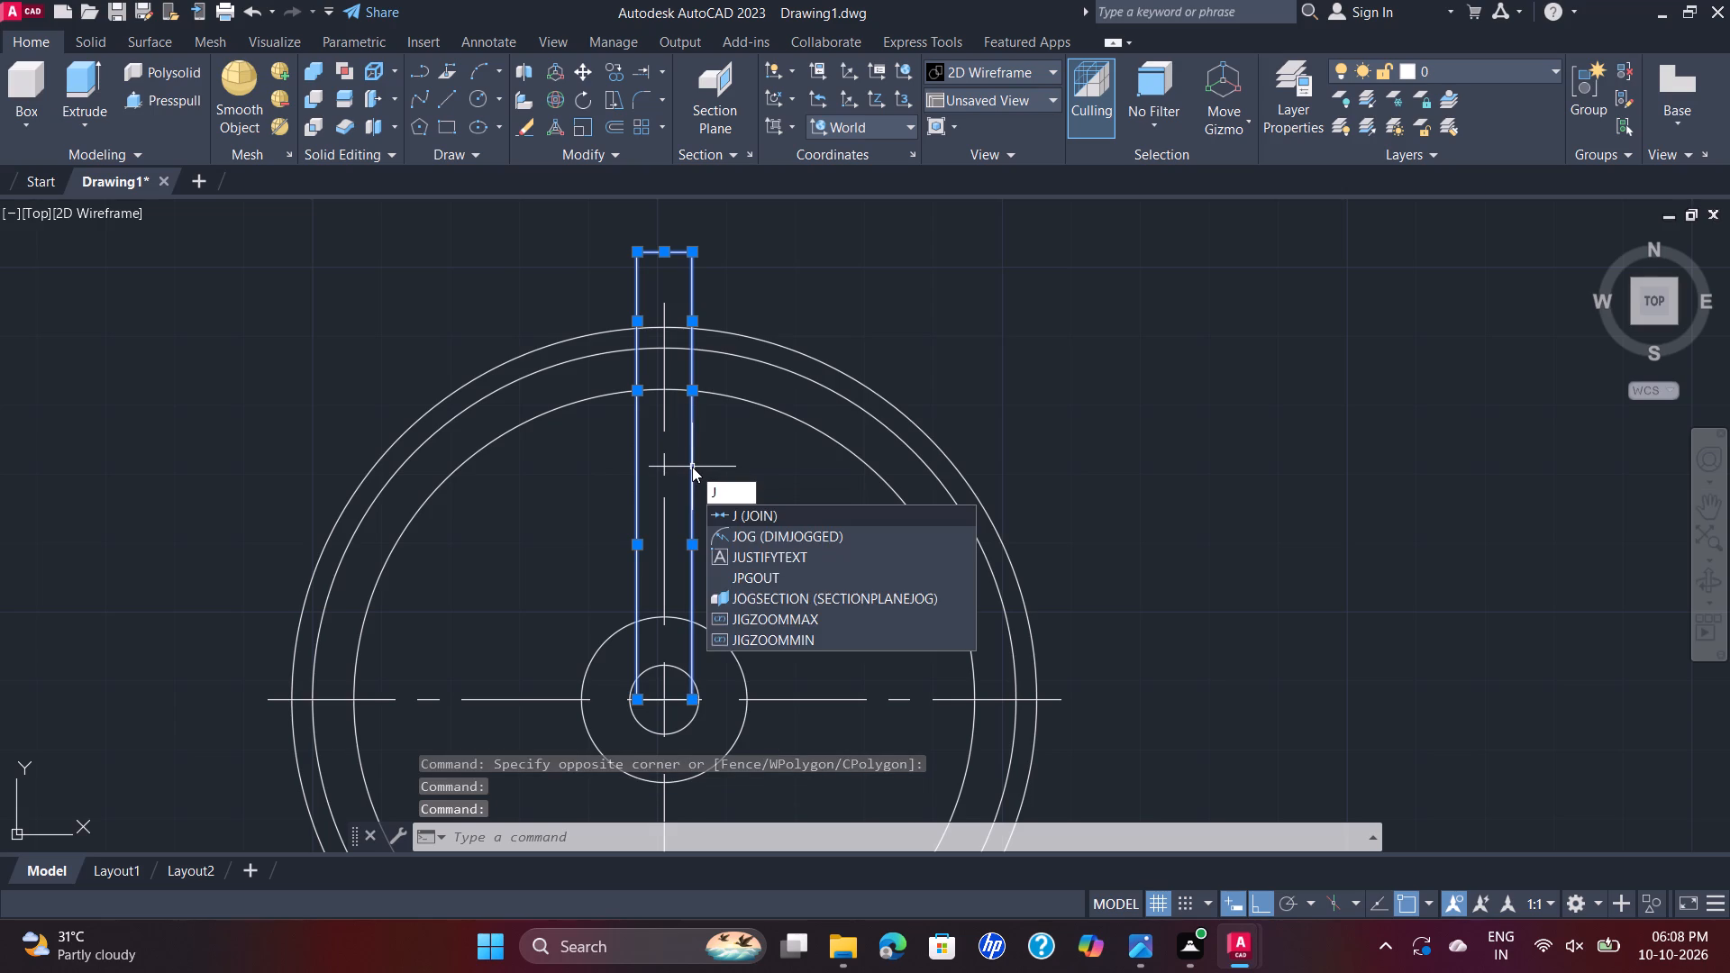
{"action": "key", "text": "Return"}
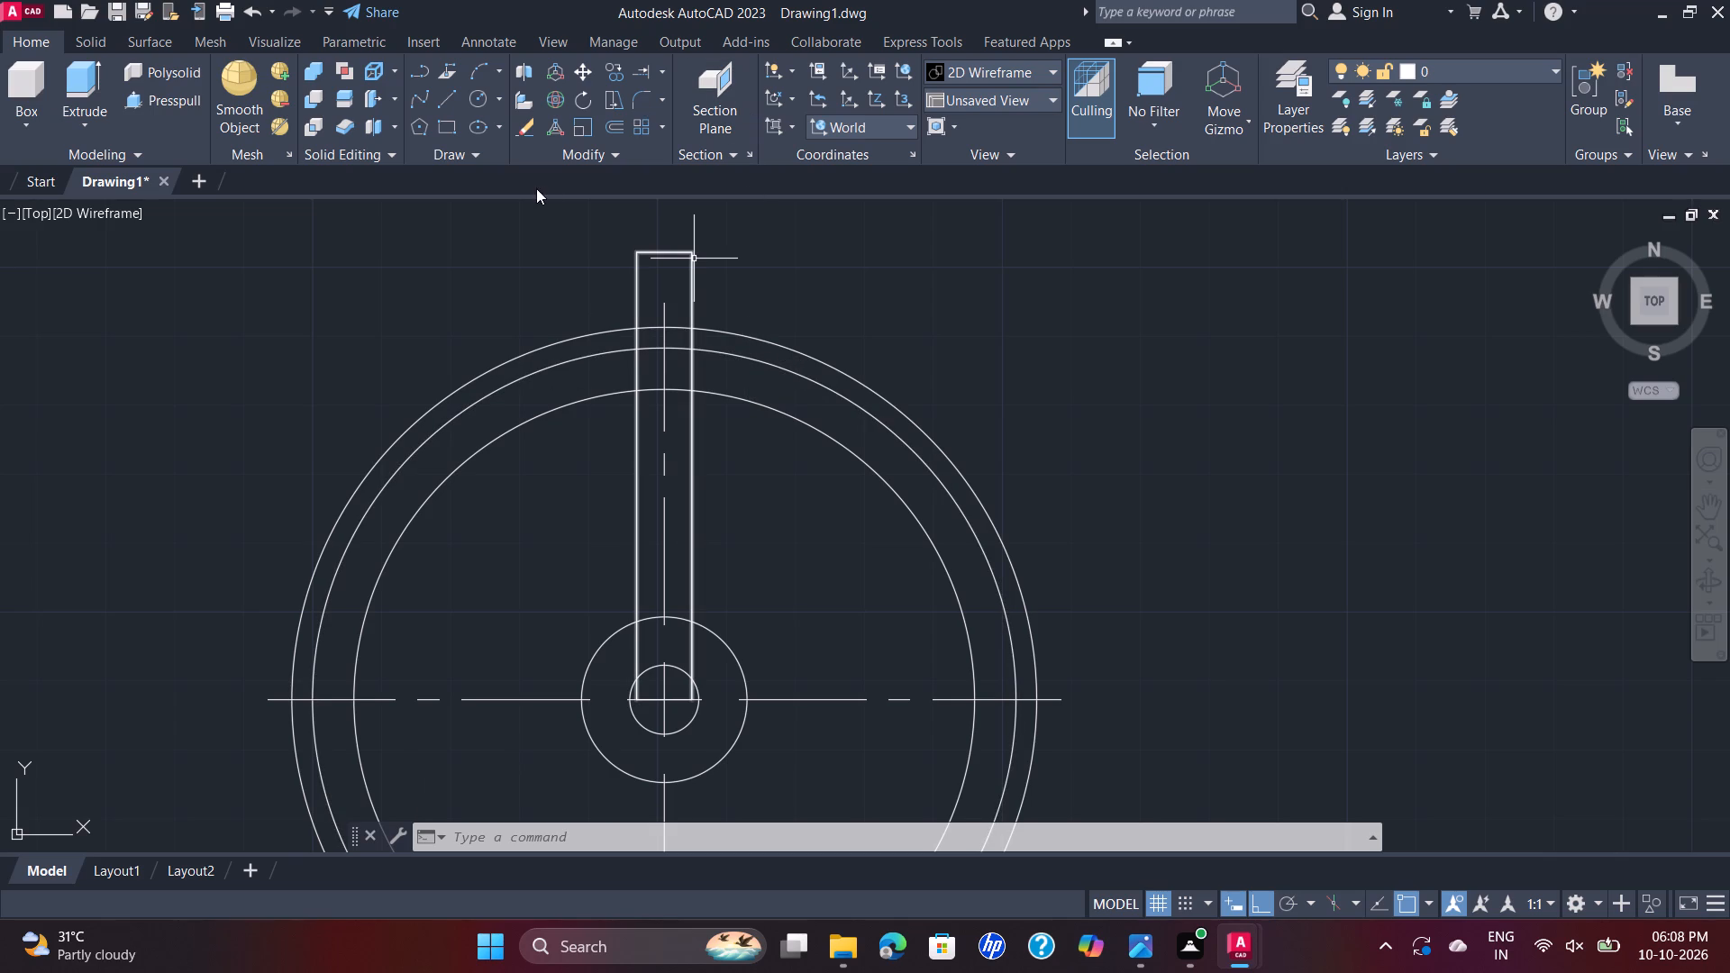
Polar-array the joined slot outline around the common centre of the circles with 4 items over 360 degrees.
{"action": "left_click", "coordinate": [660, 128]}
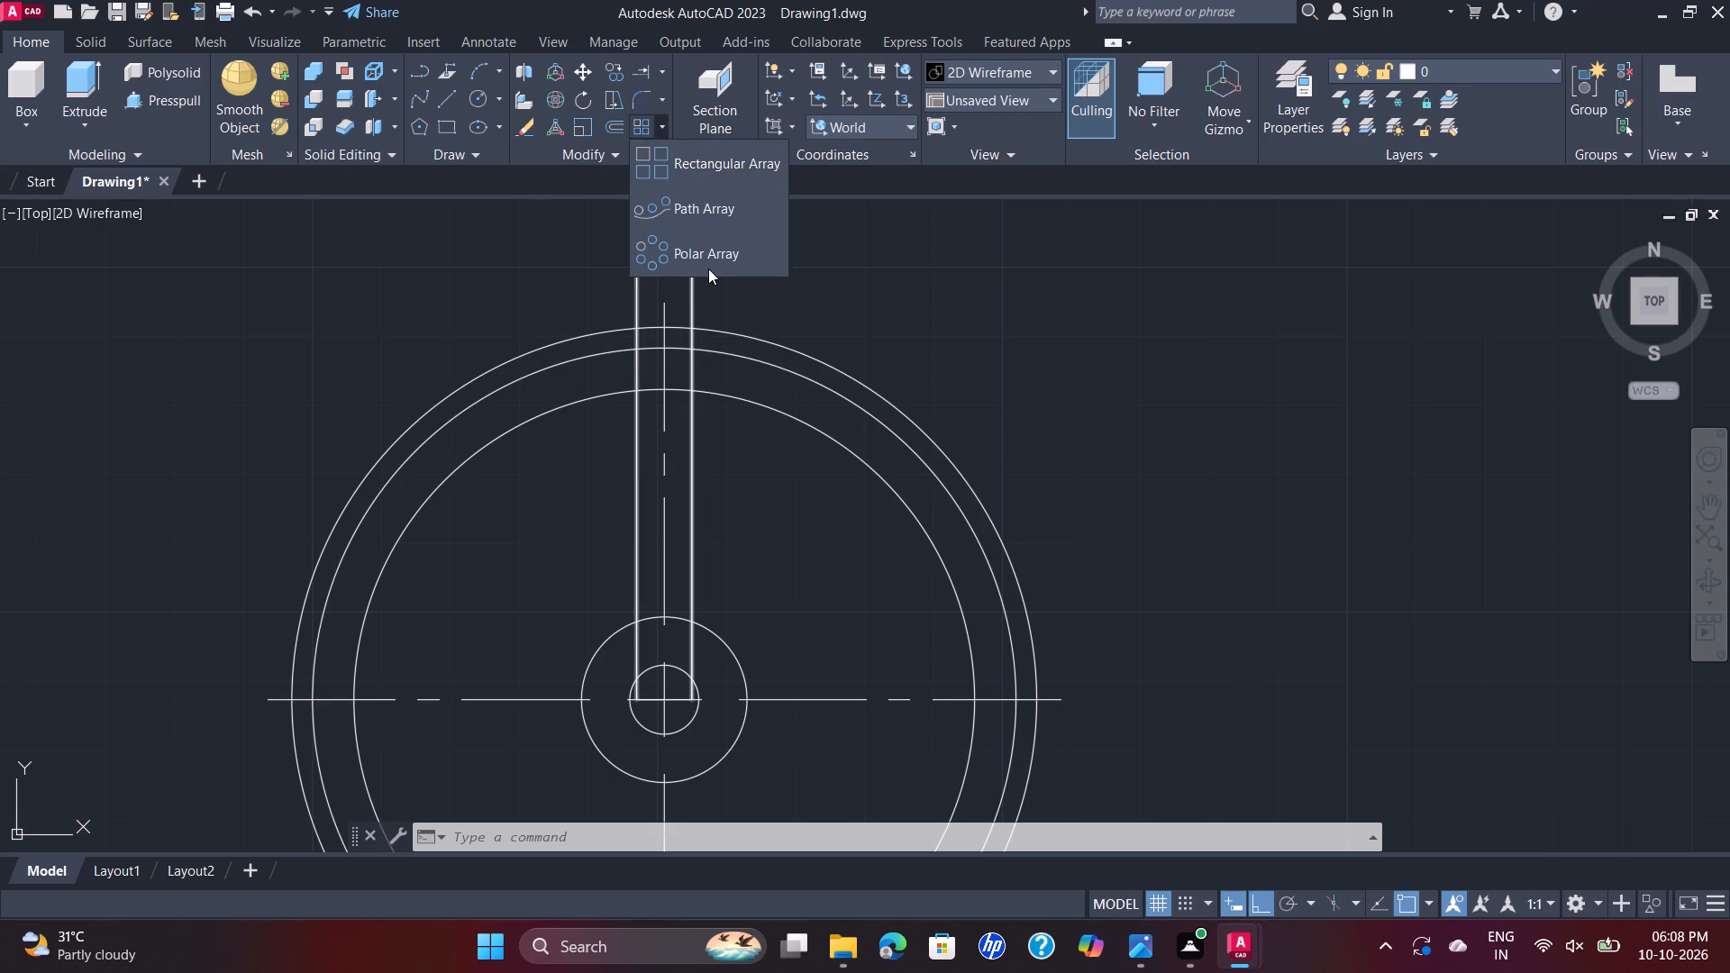
{"action": "left_click", "coordinate": [699, 264]}
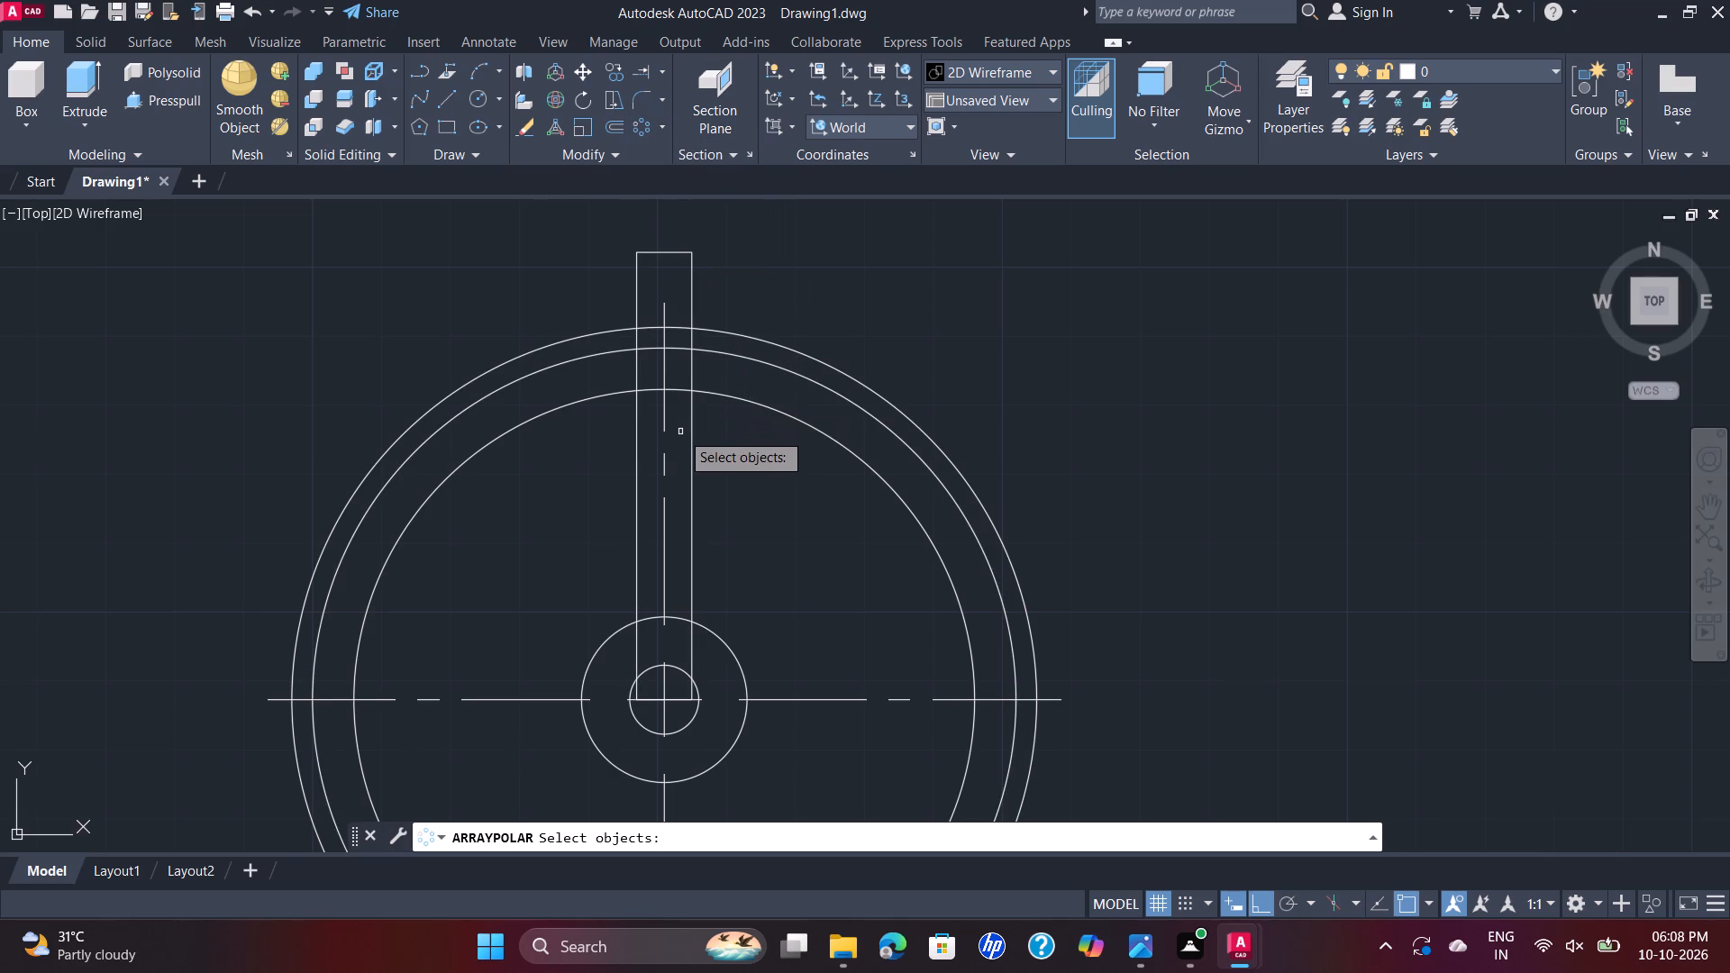
{"action": "left_click", "coordinate": [692, 443]}
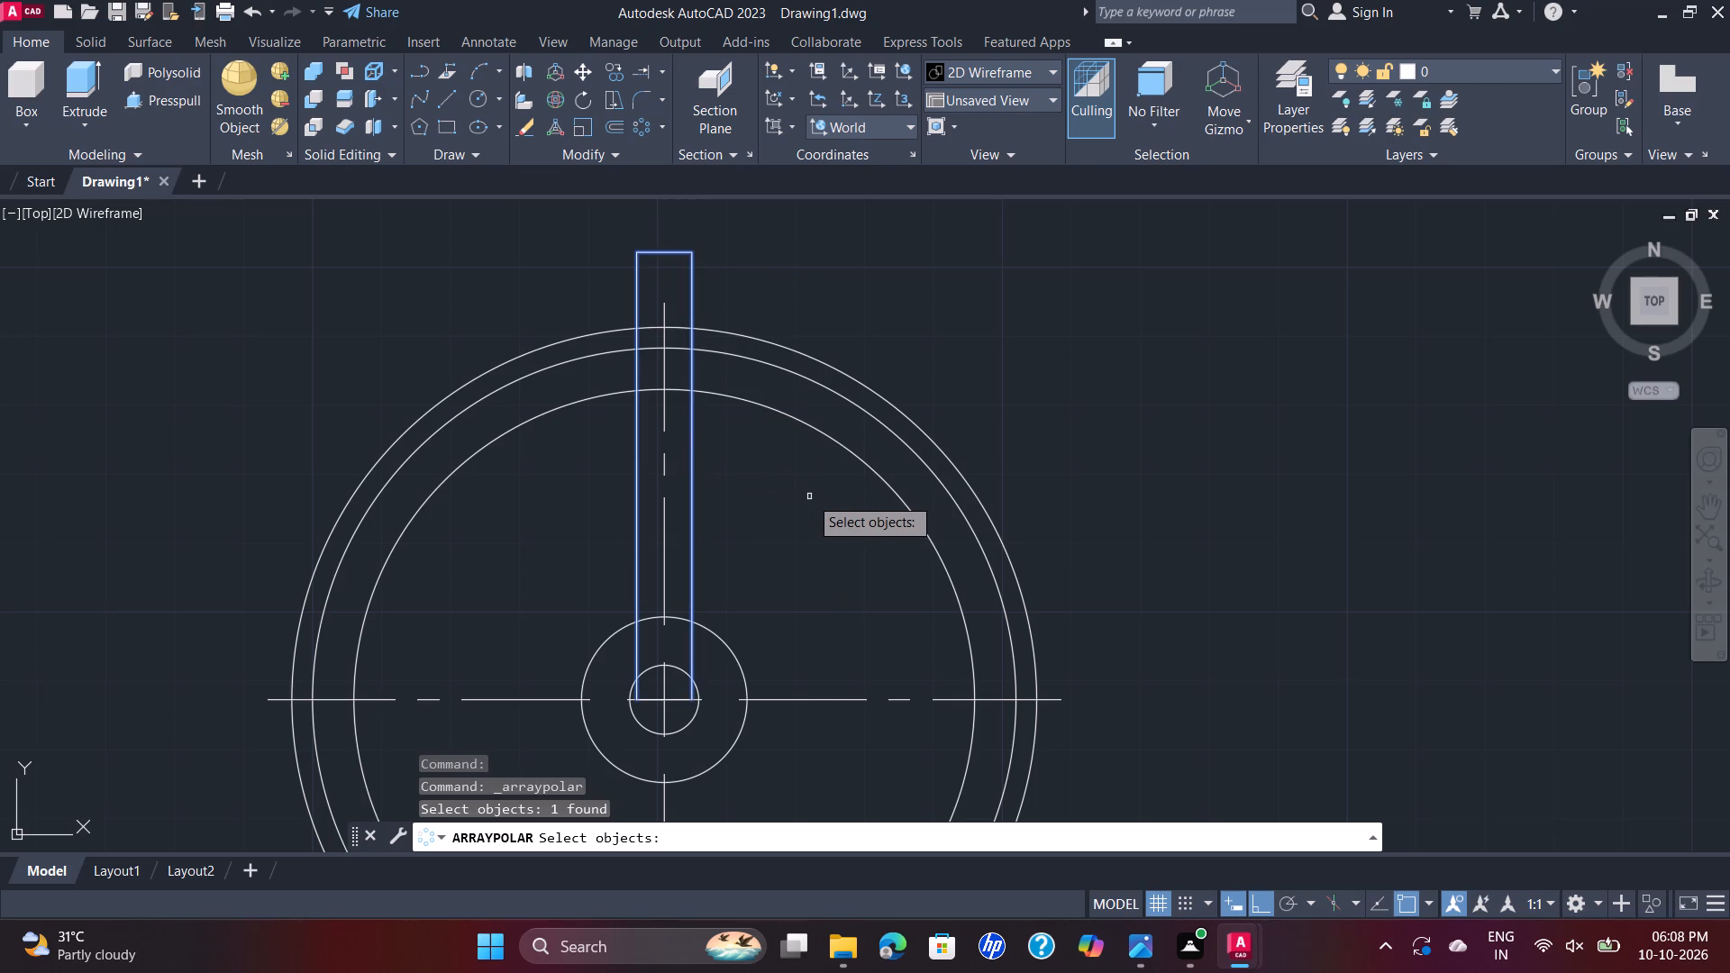
{"action": "scroll", "coordinate": [811, 496], "scroll_direction": "down", "scroll_amount": 1}
{"action": "right_click", "coordinate": [802, 527]}
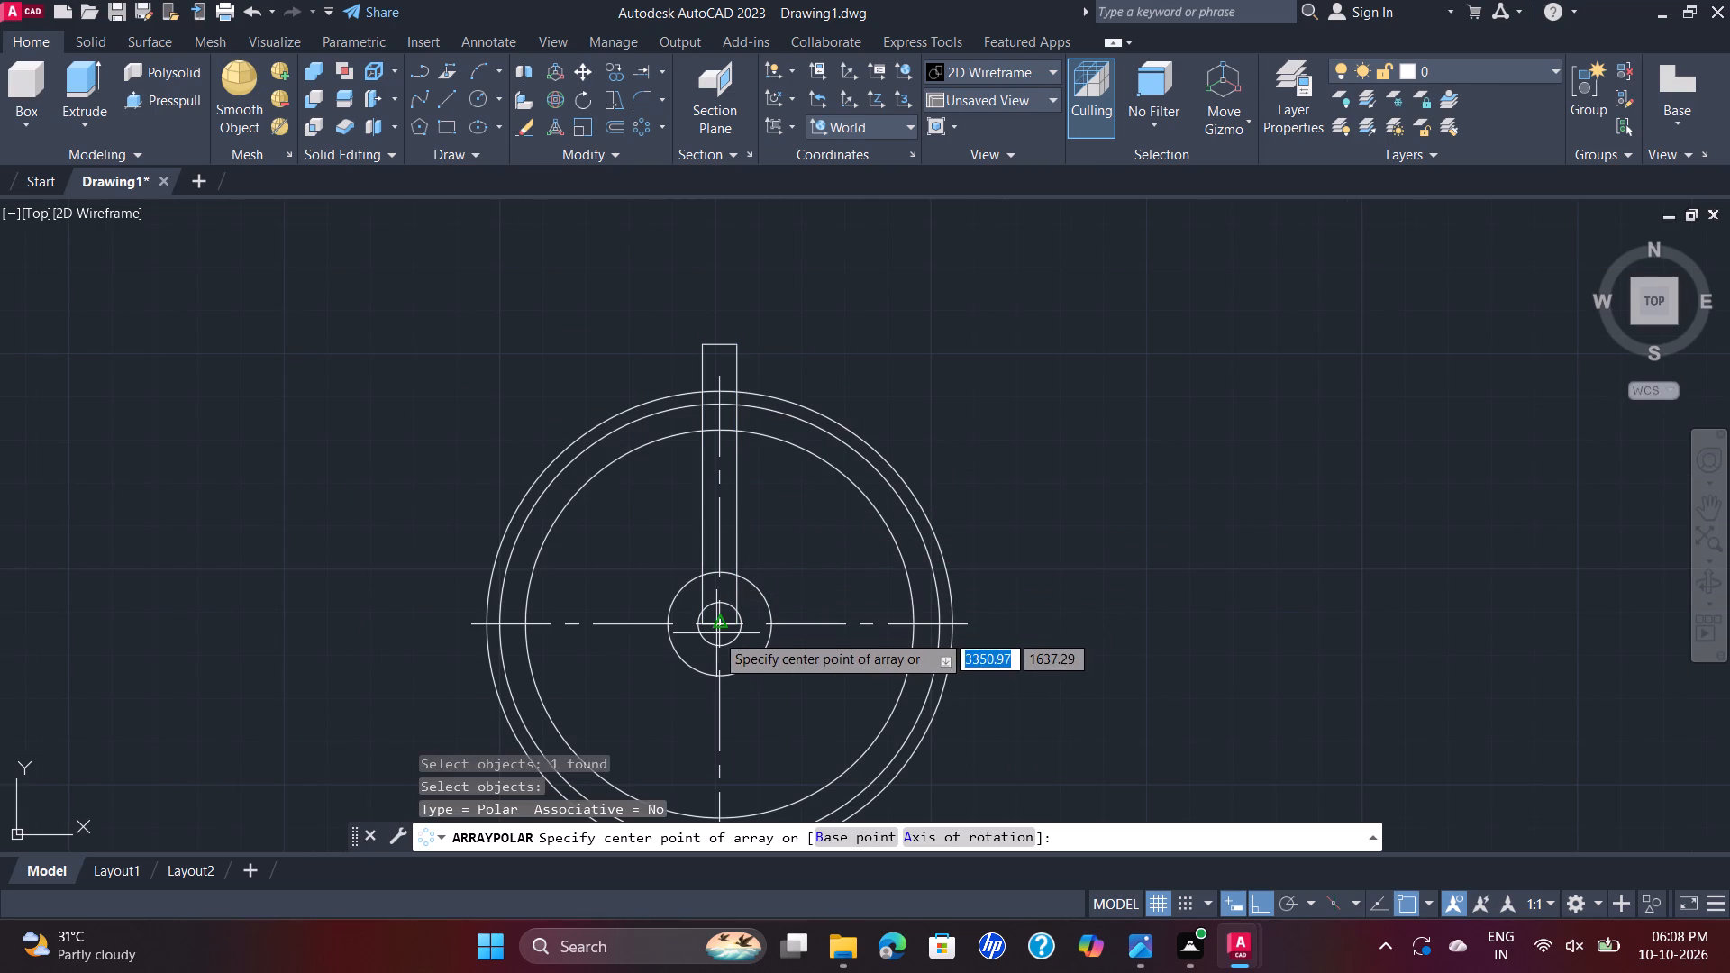
{"action": "left_click", "coordinate": [726, 623]}
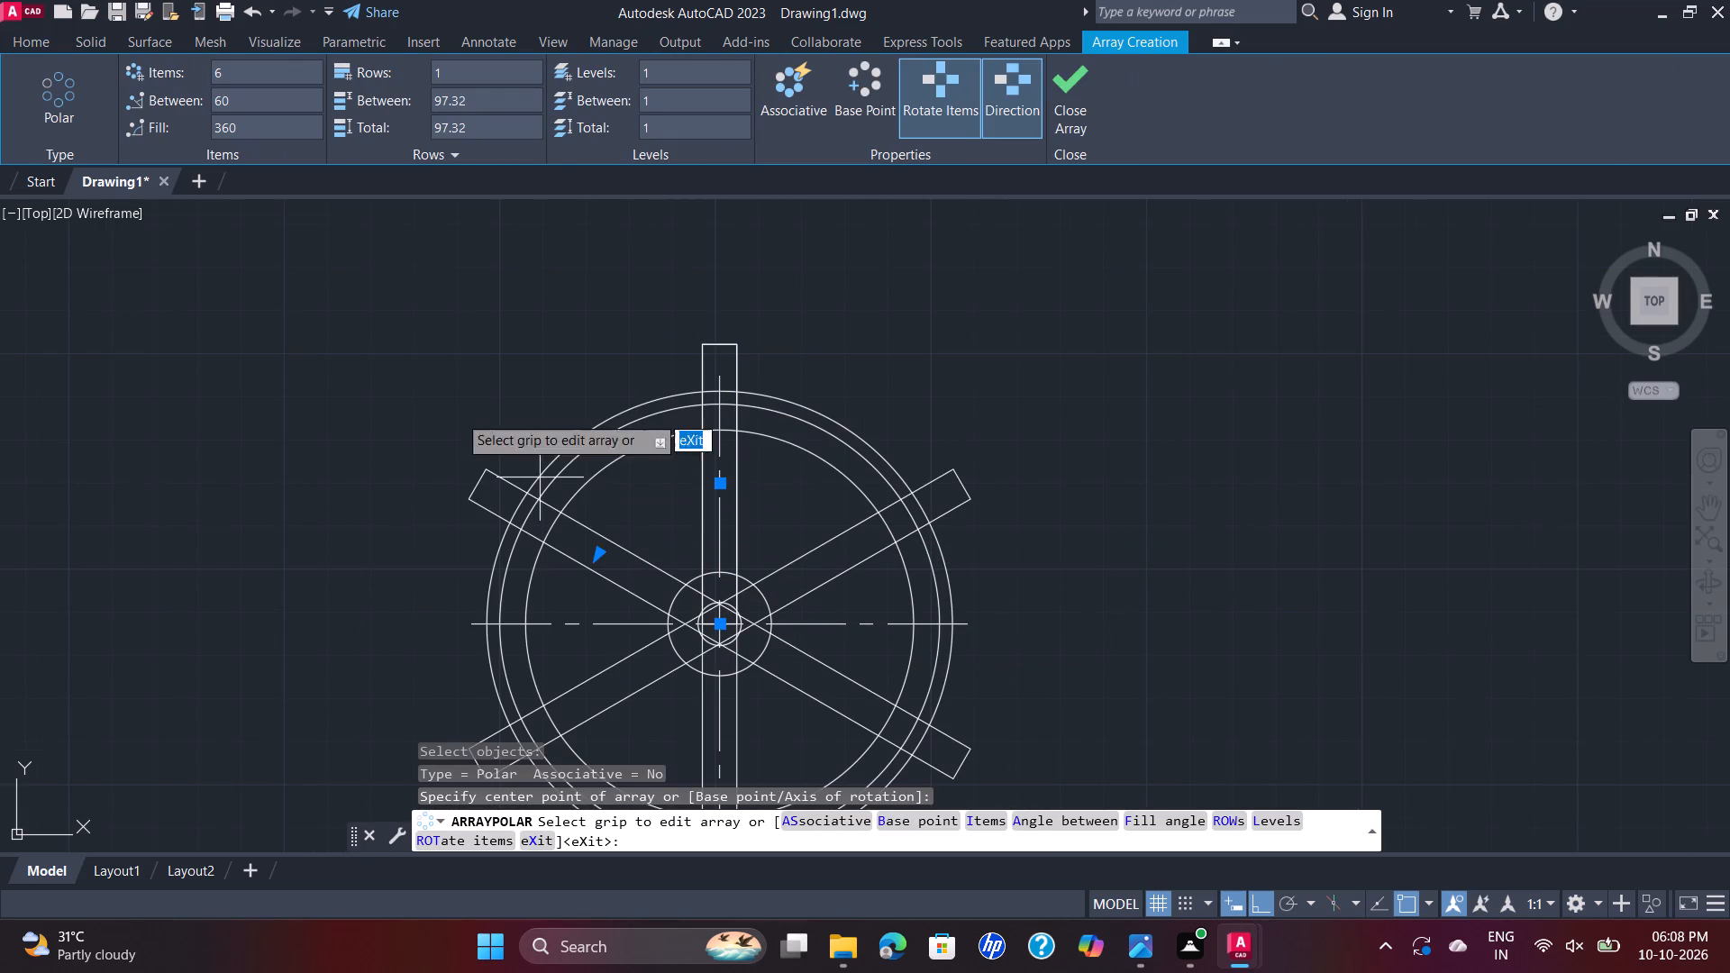
{"action": "left_click", "coordinate": [275, 78]}
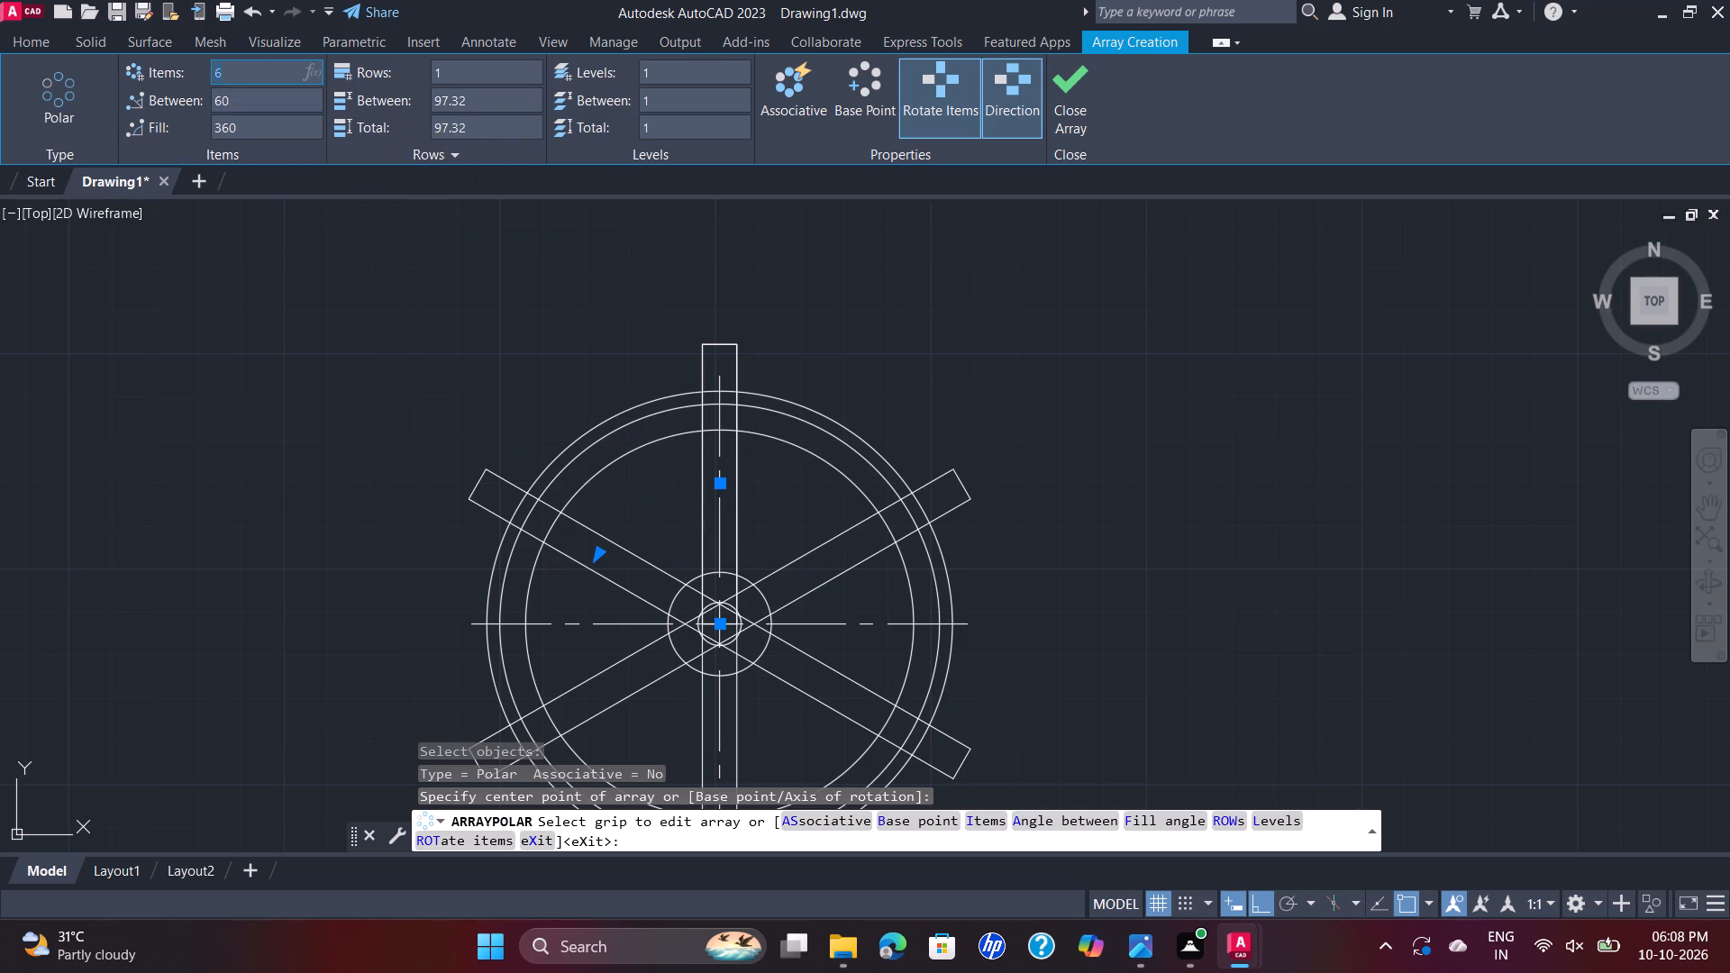
{"action": "key", "text": "4"}
{"action": "key", "text": "Return"}
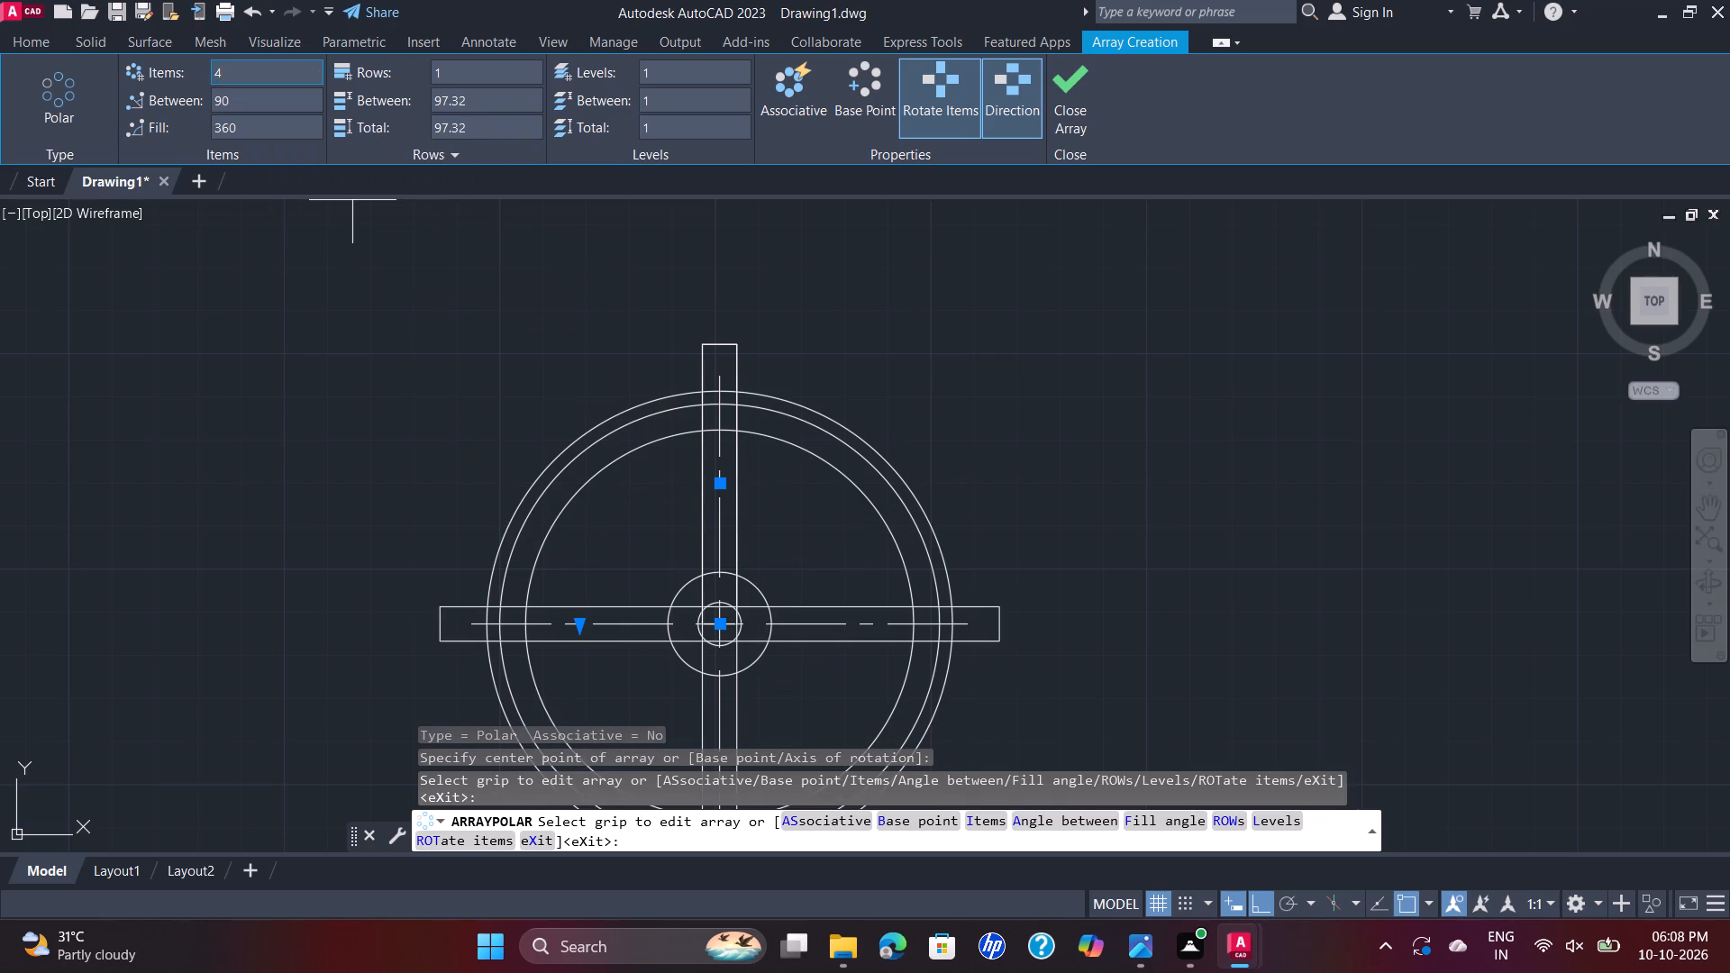
{"action": "scroll", "coordinate": [836, 420], "scroll_direction": "down", "scroll_amount": 1}
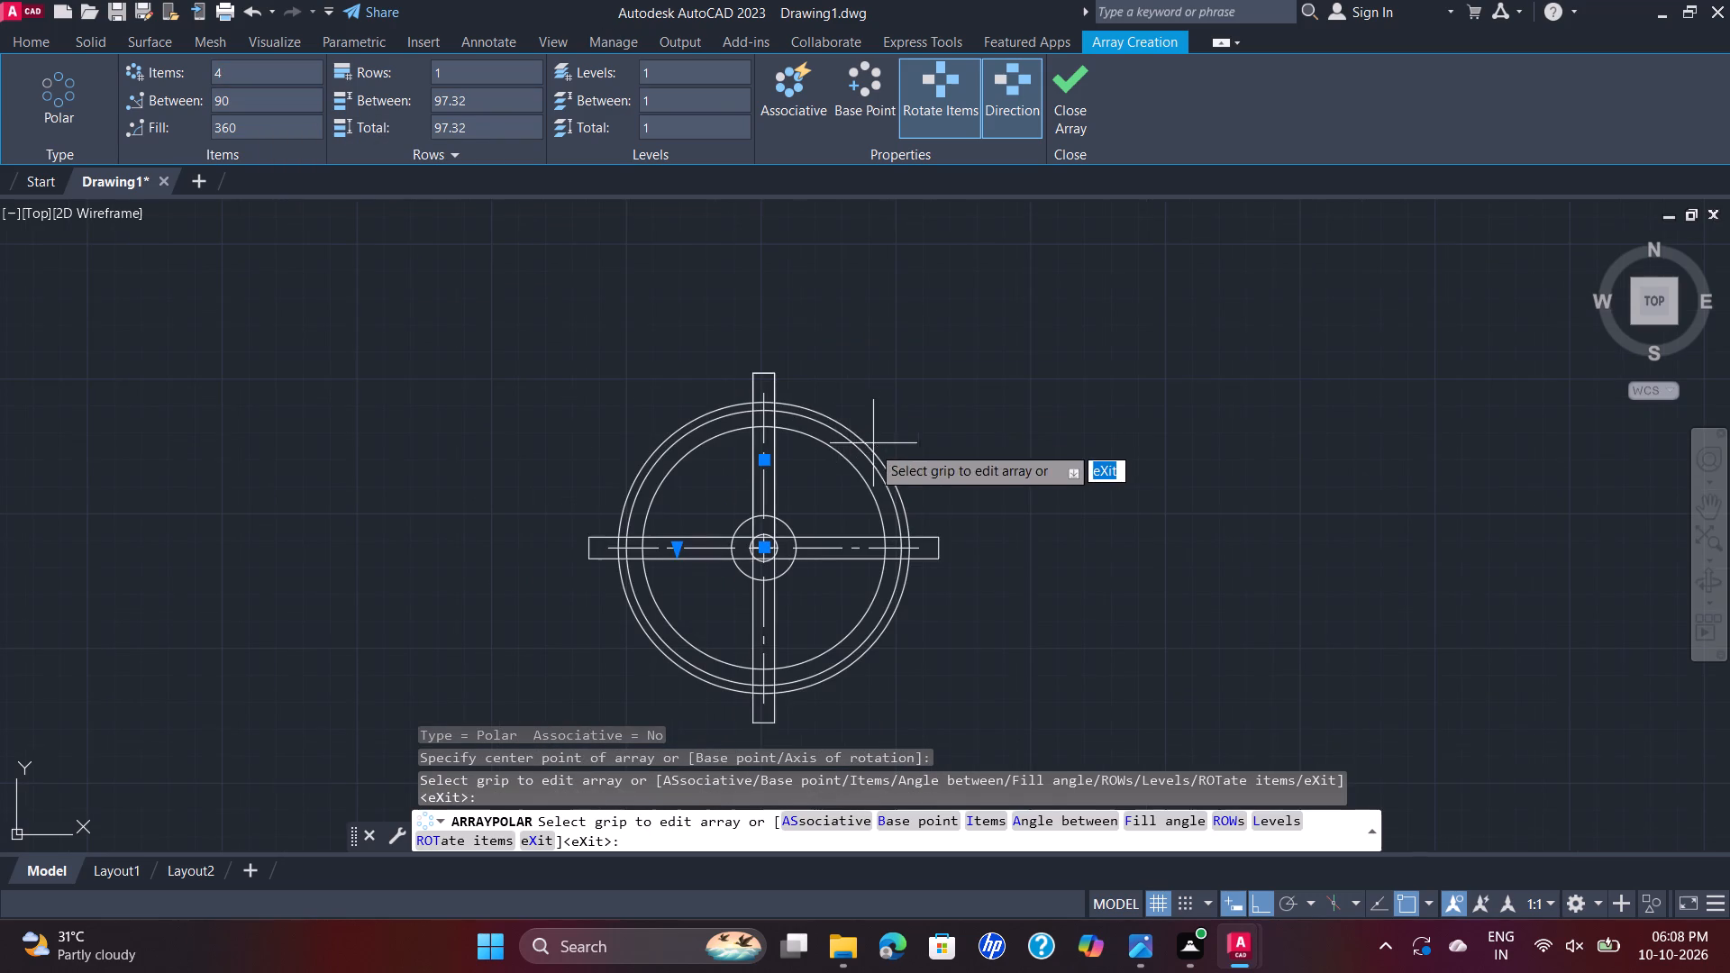
{"action": "scroll", "coordinate": [804, 514], "scroll_direction": "up", "scroll_amount": 3}
{"action": "scroll", "coordinate": [815, 506], "scroll_direction": "down", "scroll_amount": 2}
{"action": "middle_click_drag", "start_coordinate": [808, 503], "coordinate": [824, 496]}
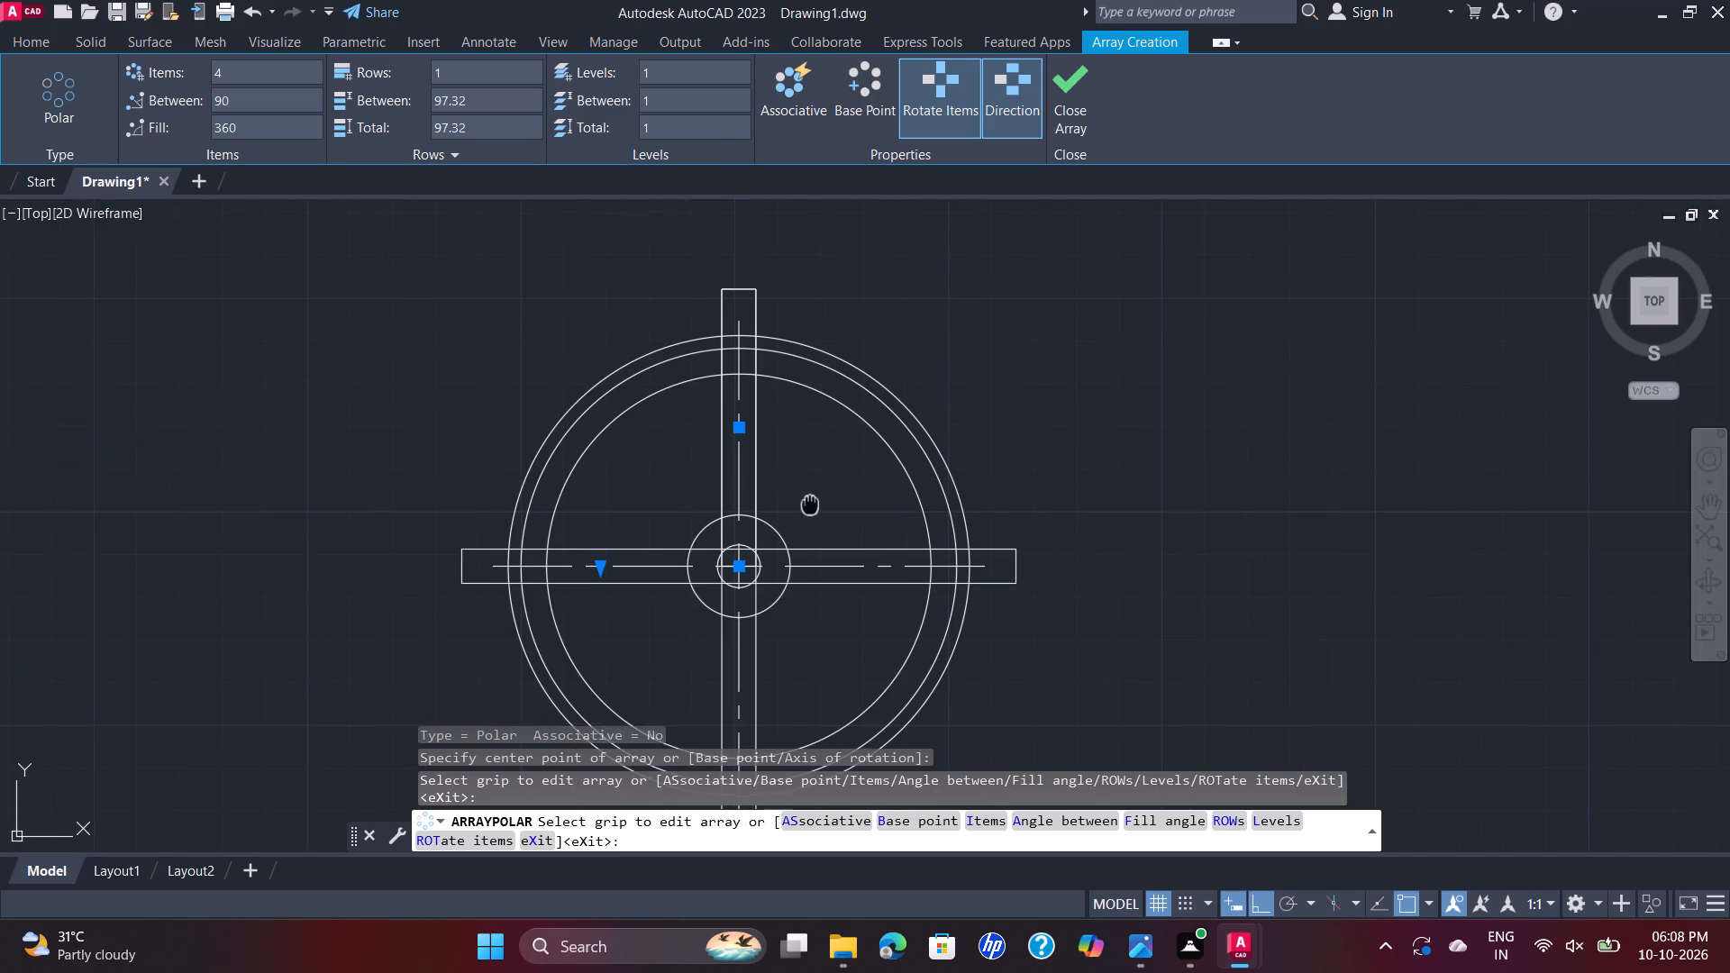
{"action": "middle_click_drag", "start_coordinate": [824, 496], "coordinate": [844, 408]}
{"action": "scroll", "coordinate": [841, 415], "scroll_direction": "down", "scroll_amount": 1}
{"action": "scroll", "coordinate": [876, 424], "scroll_direction": "up", "scroll_amount": 1}
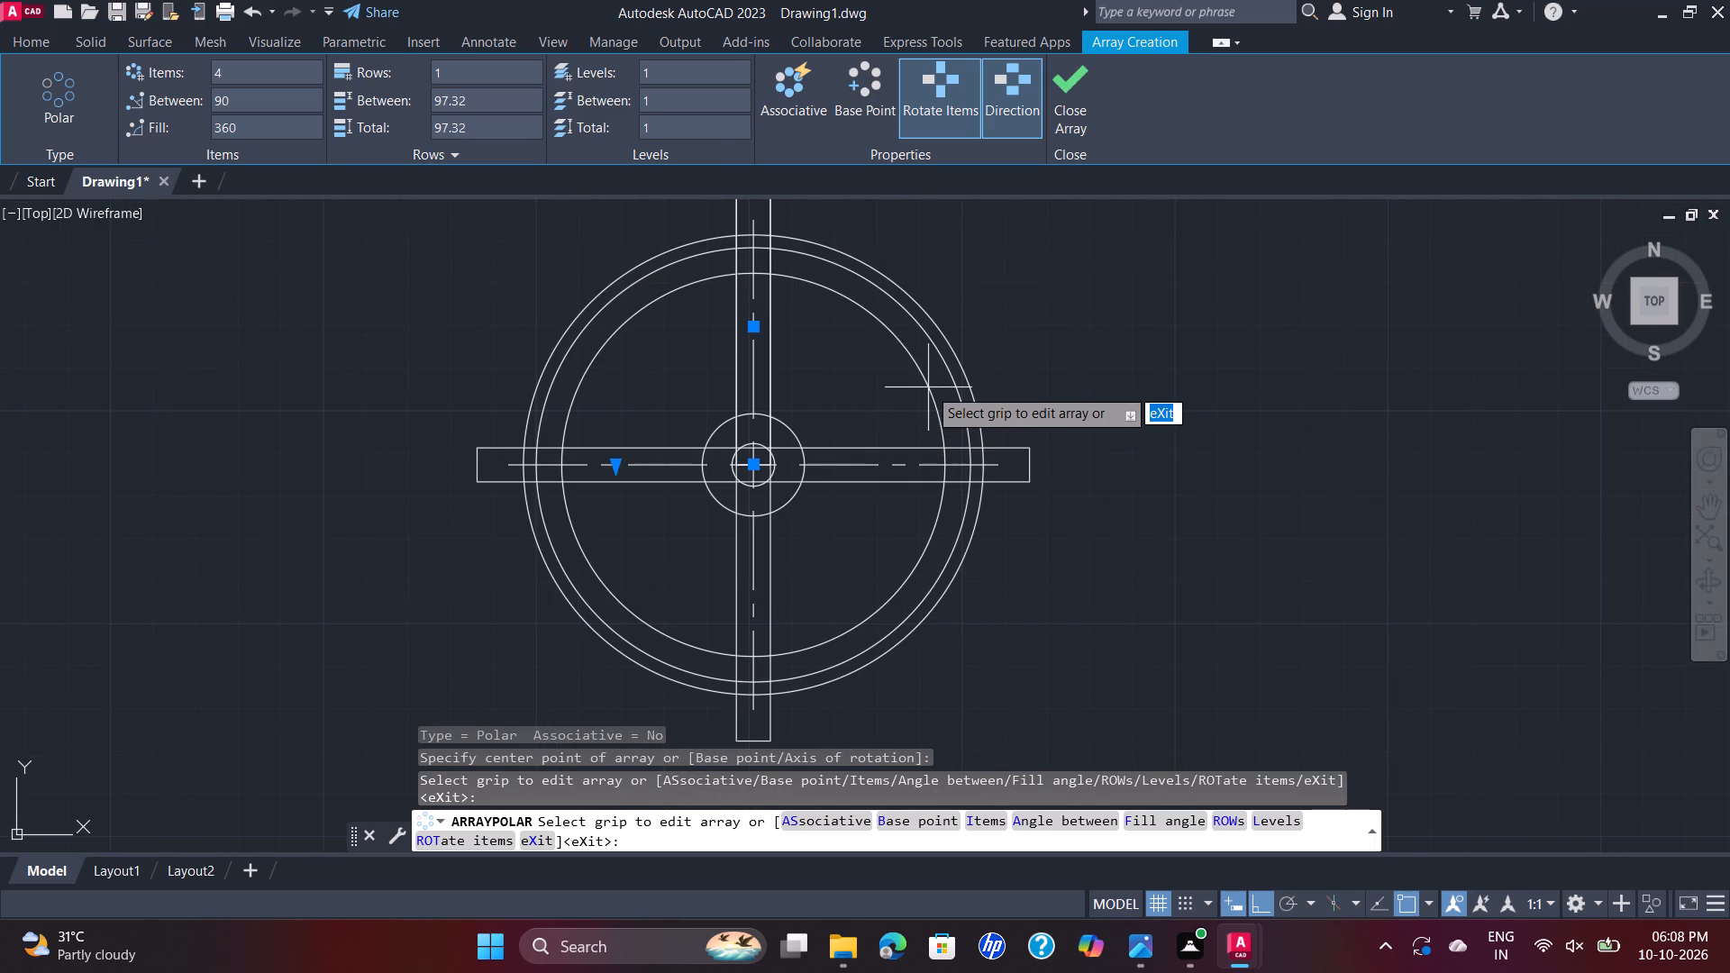
{"action": "key", "text": "Return"}
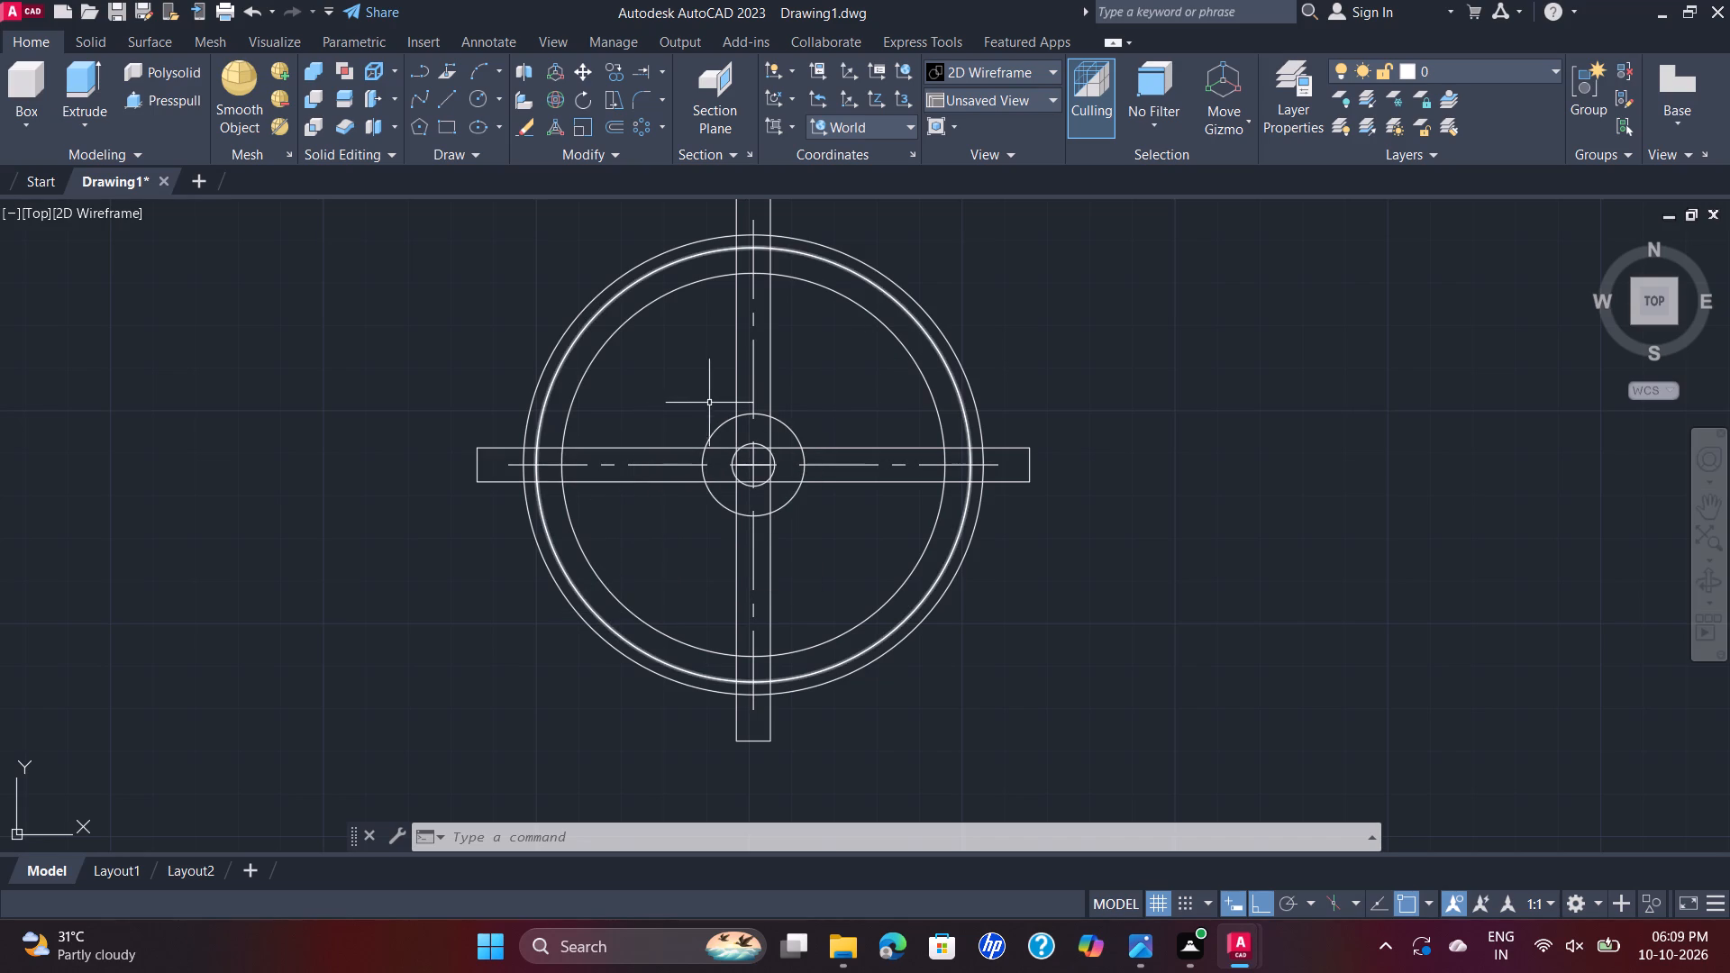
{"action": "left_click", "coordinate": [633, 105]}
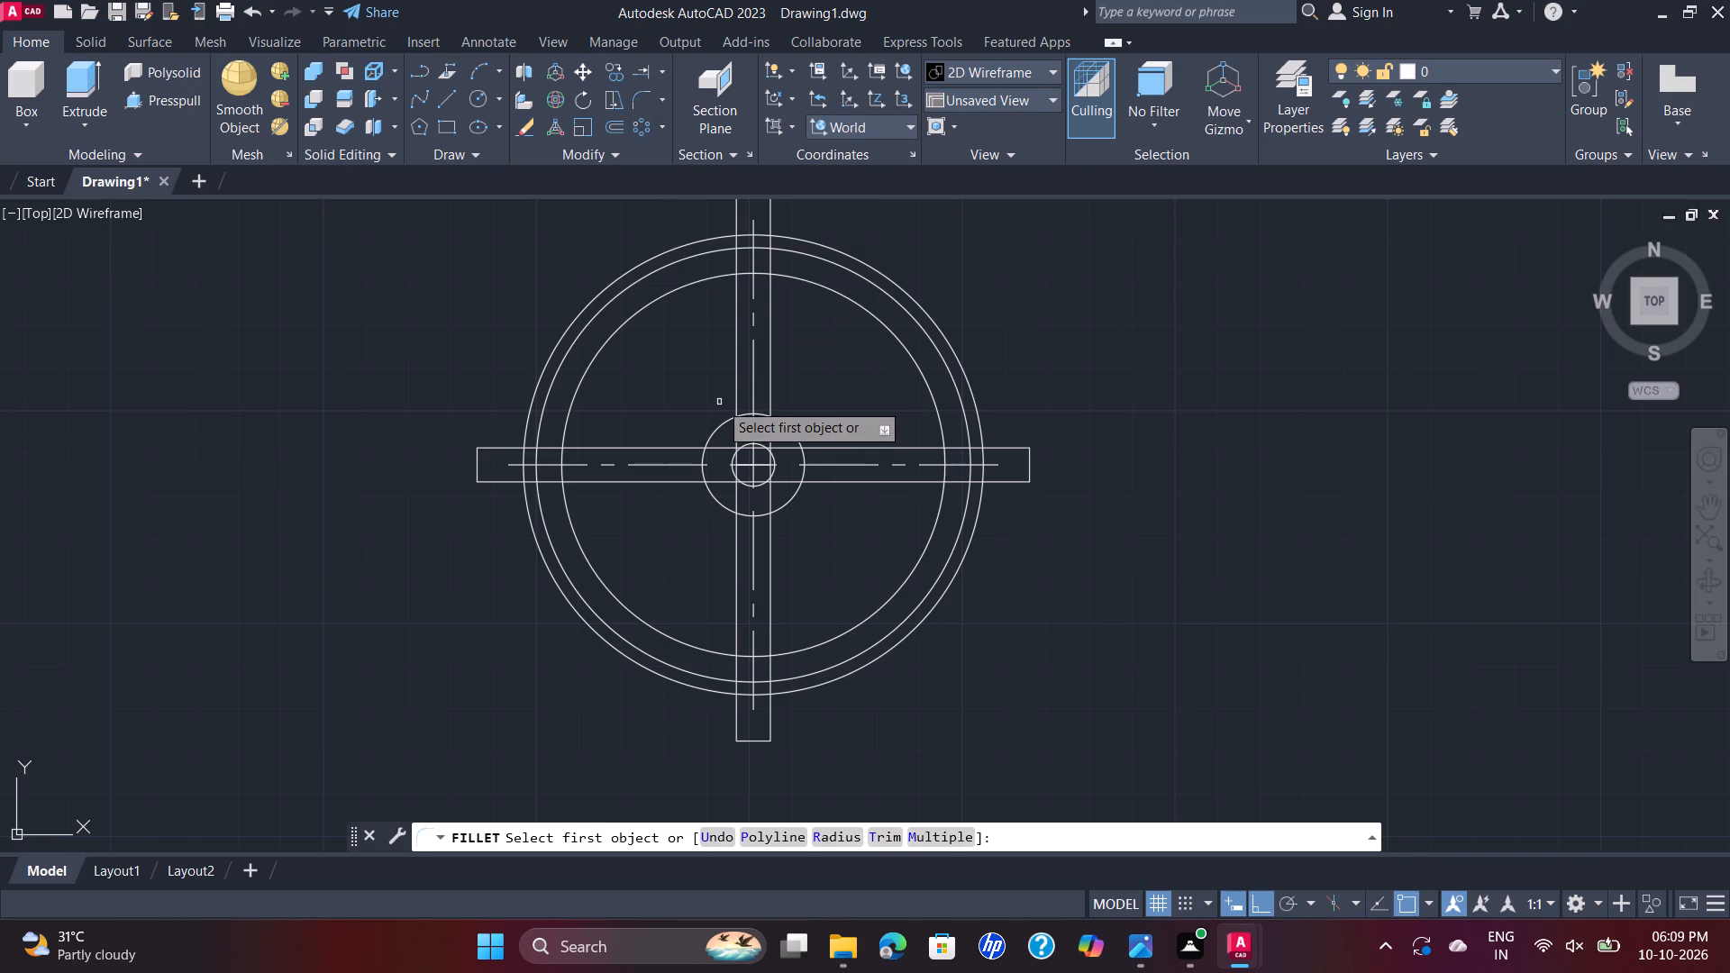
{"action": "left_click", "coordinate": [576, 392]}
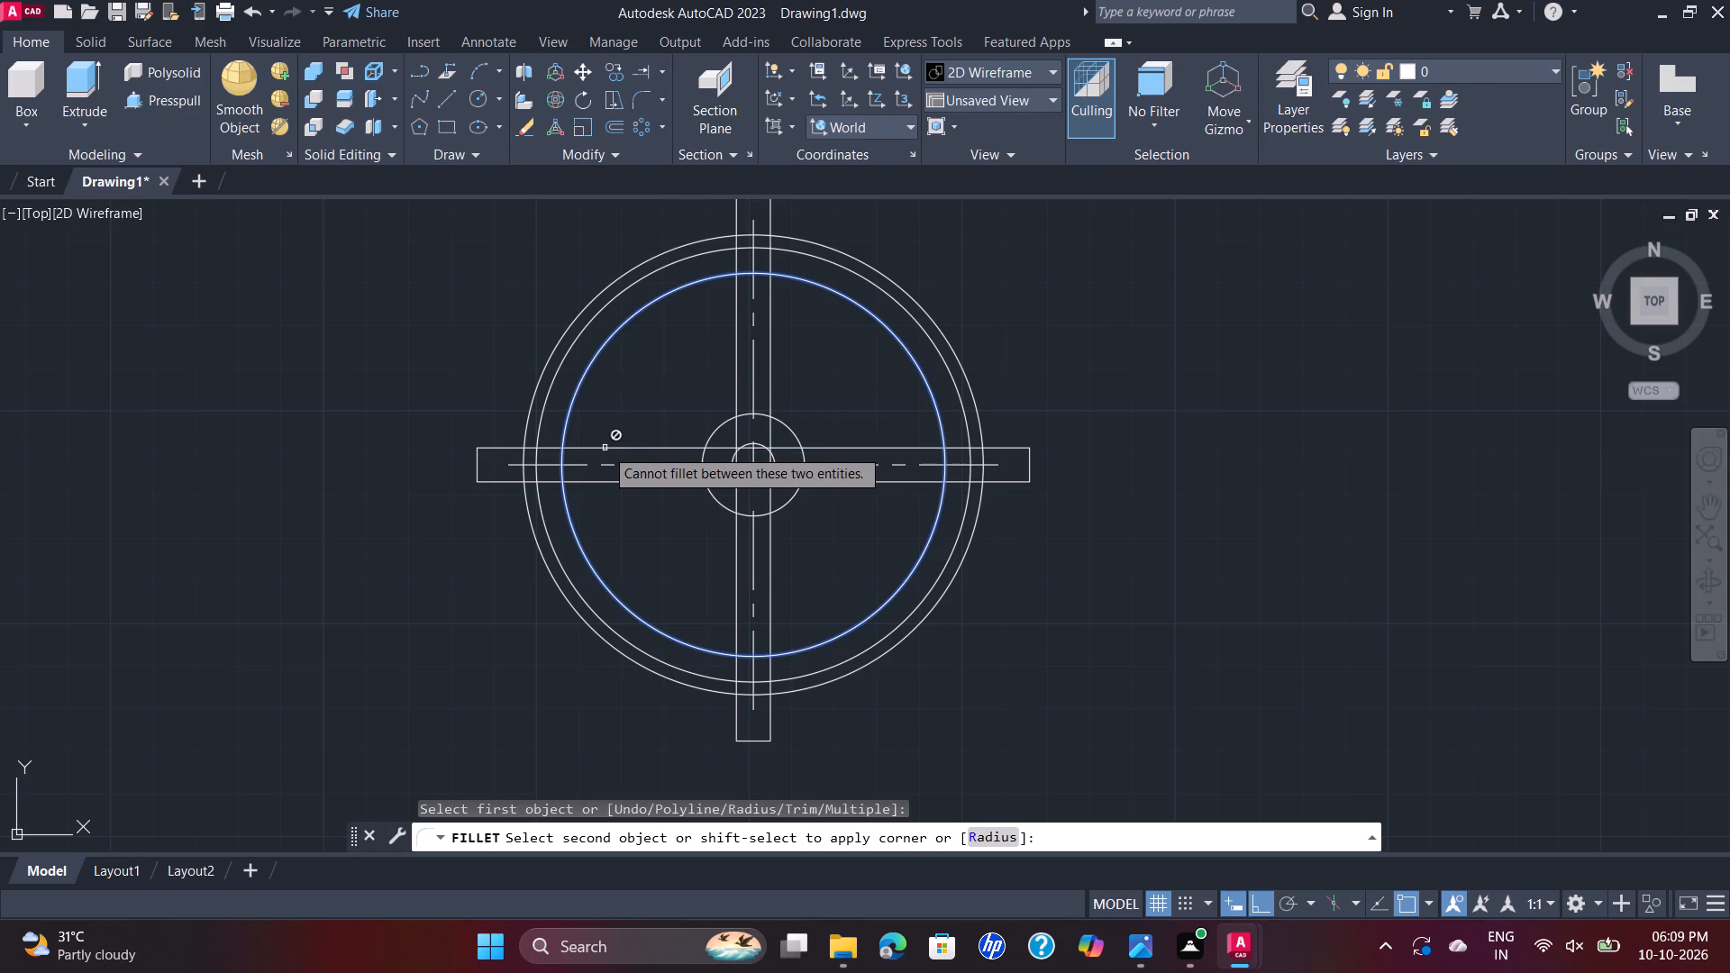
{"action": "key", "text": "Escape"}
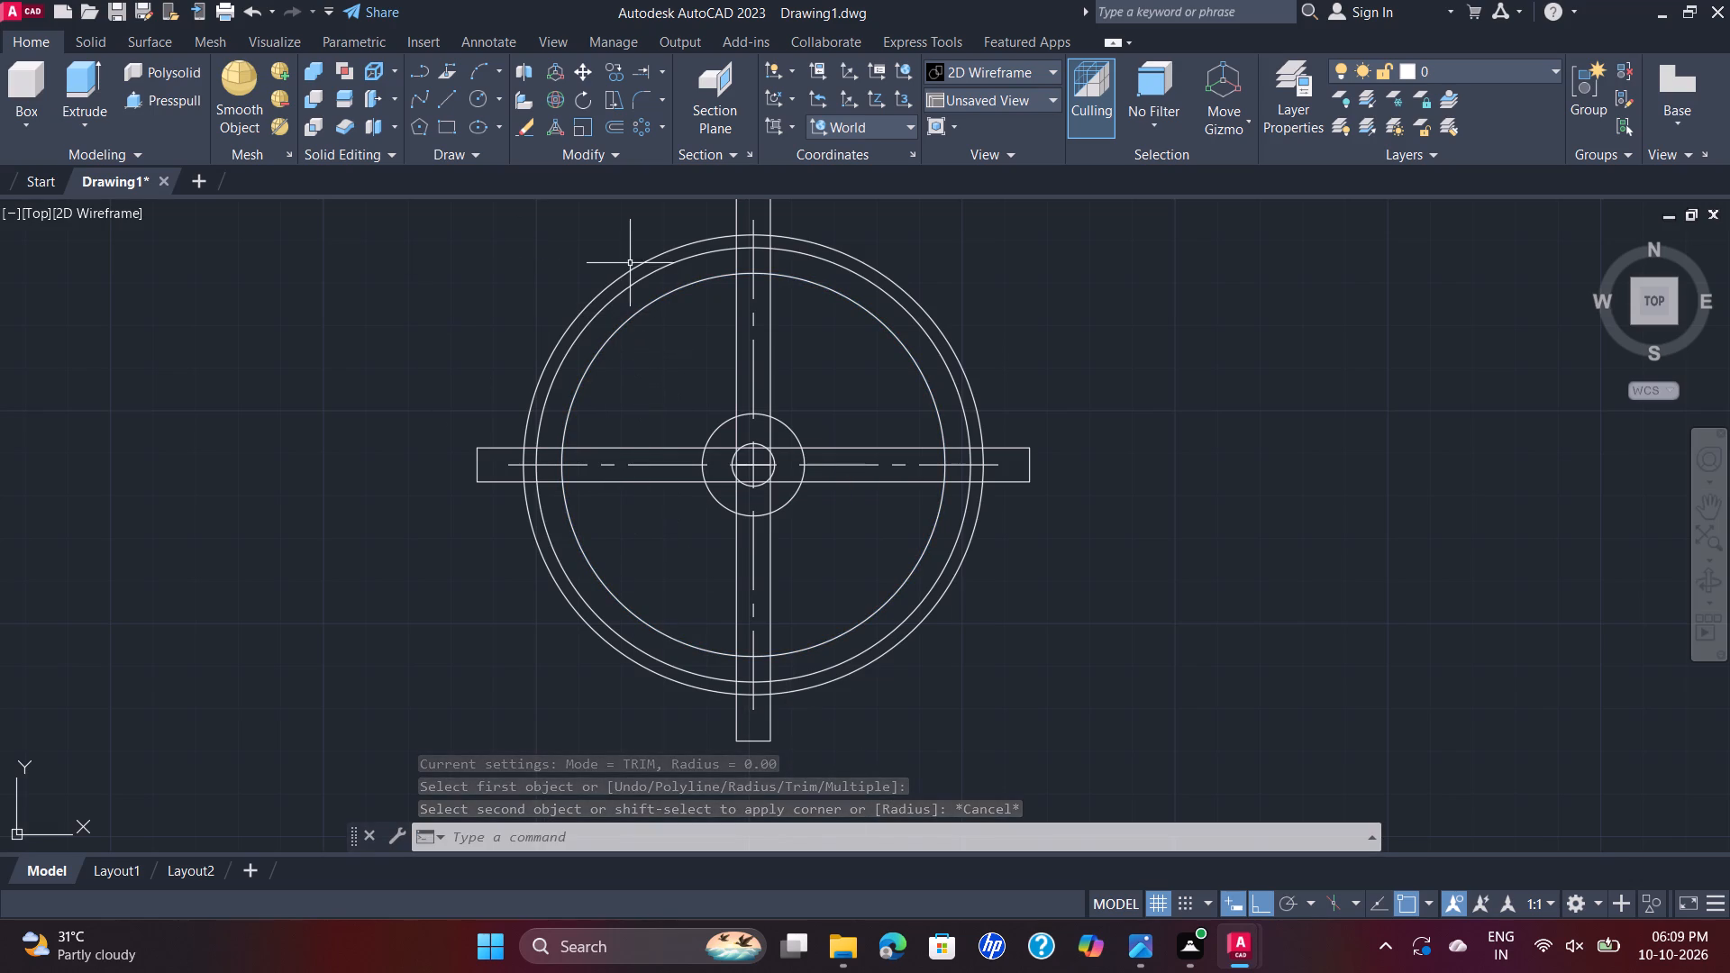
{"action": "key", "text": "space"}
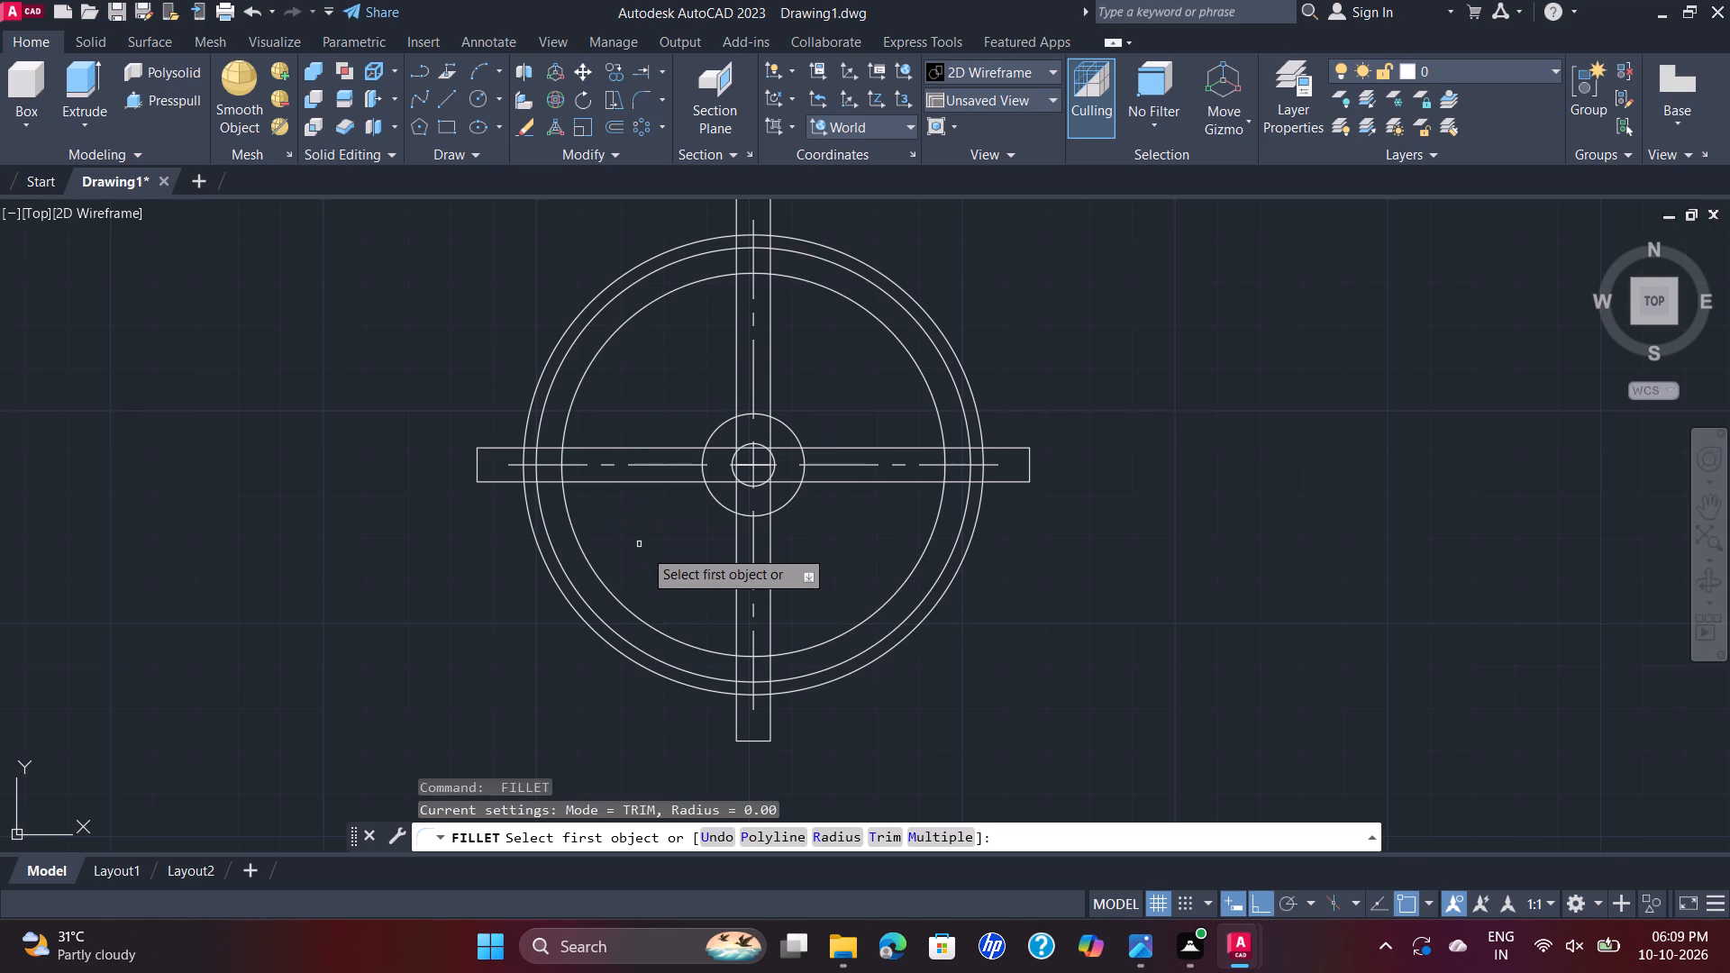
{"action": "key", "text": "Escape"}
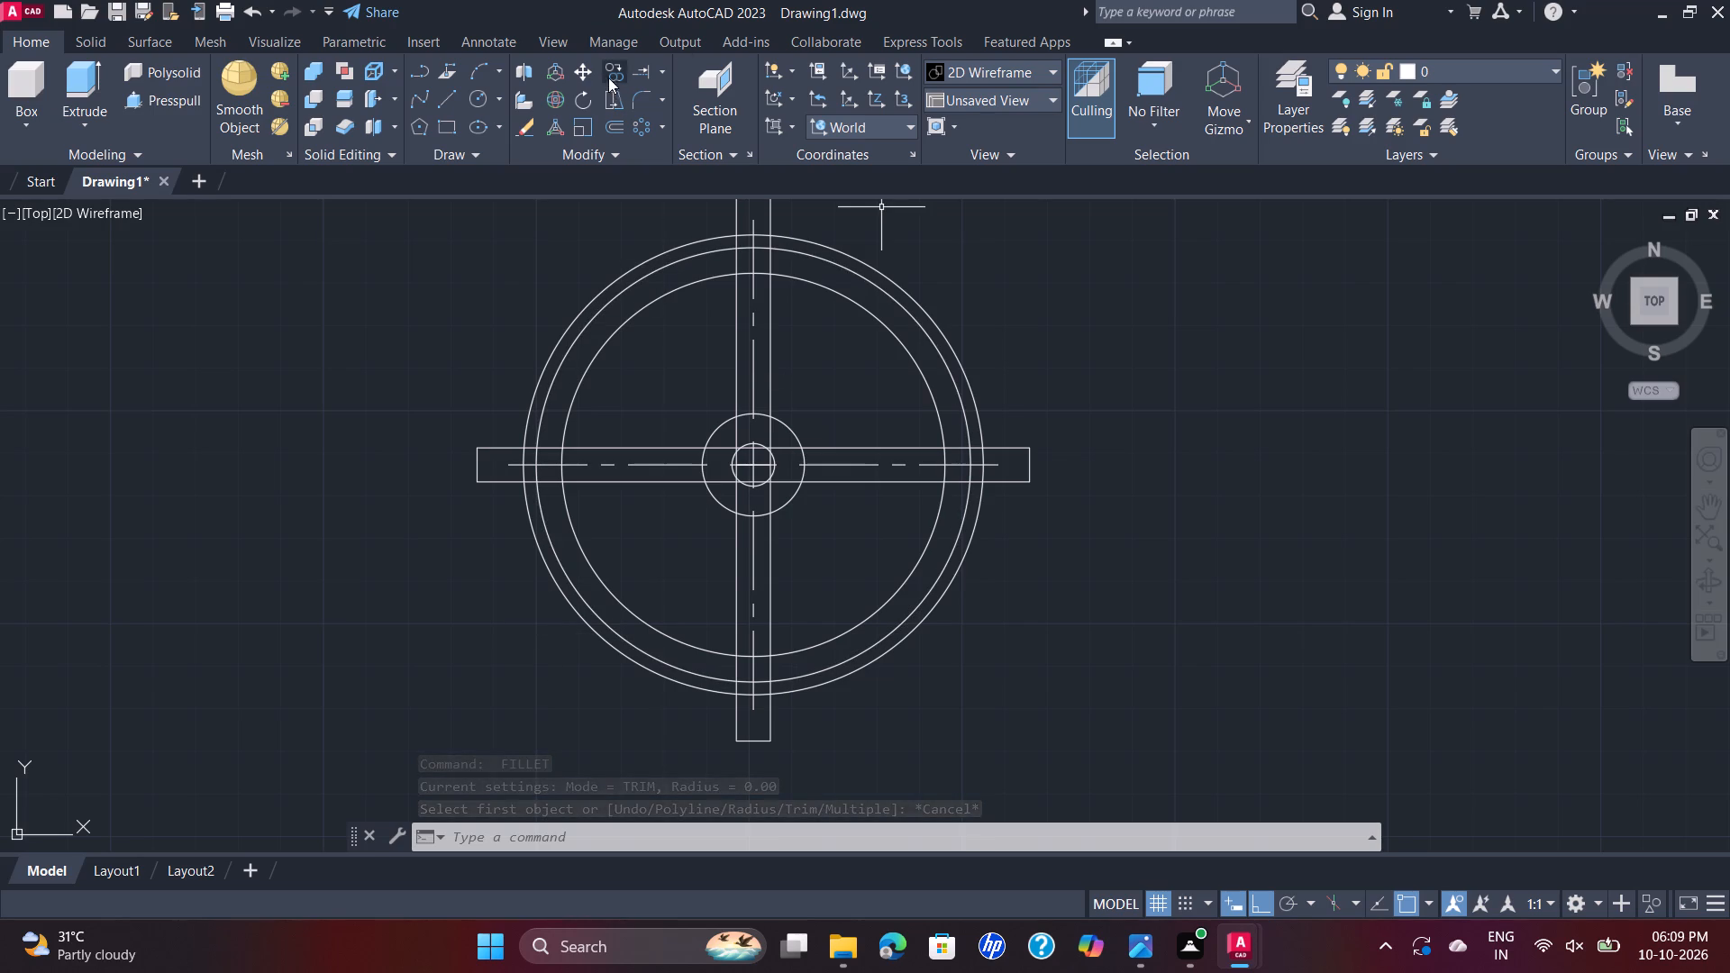
Trim the three large circles' arcs inside the upper slot, and the slot sides between the inner two of those circles.
{"action": "left_click", "coordinate": [660, 77]}
{"action": "left_click", "coordinate": [664, 112]}
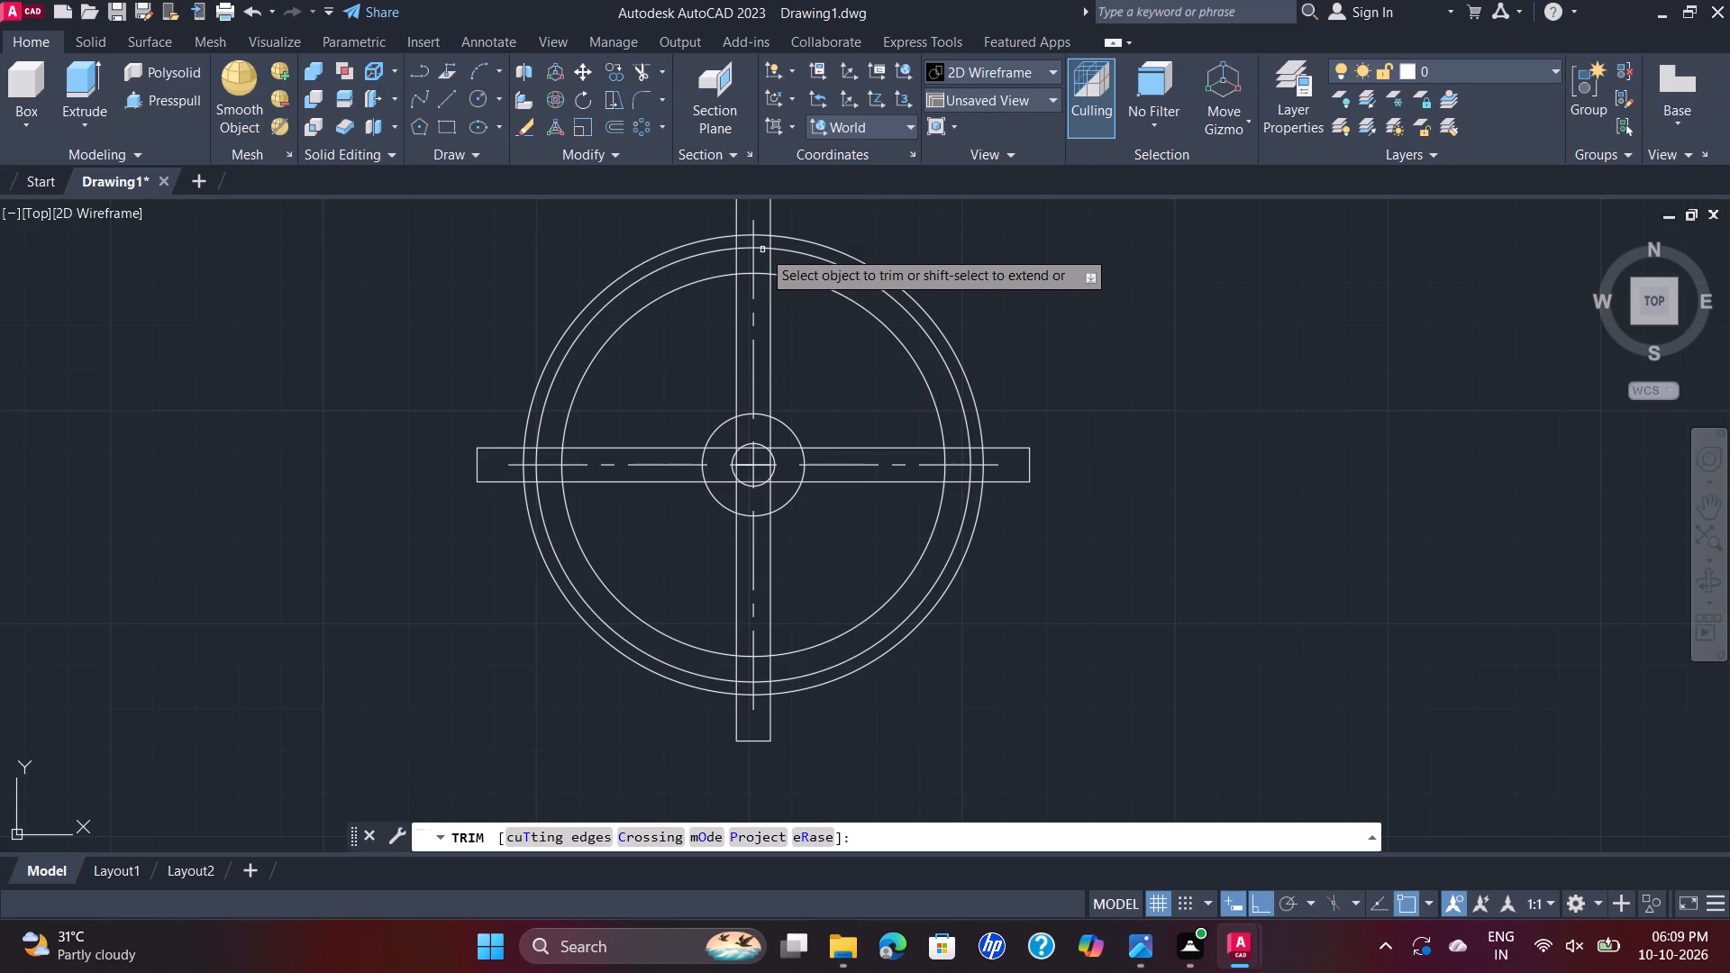
{"action": "scroll", "coordinate": [772, 214], "scroll_direction": "up", "scroll_amount": 1}
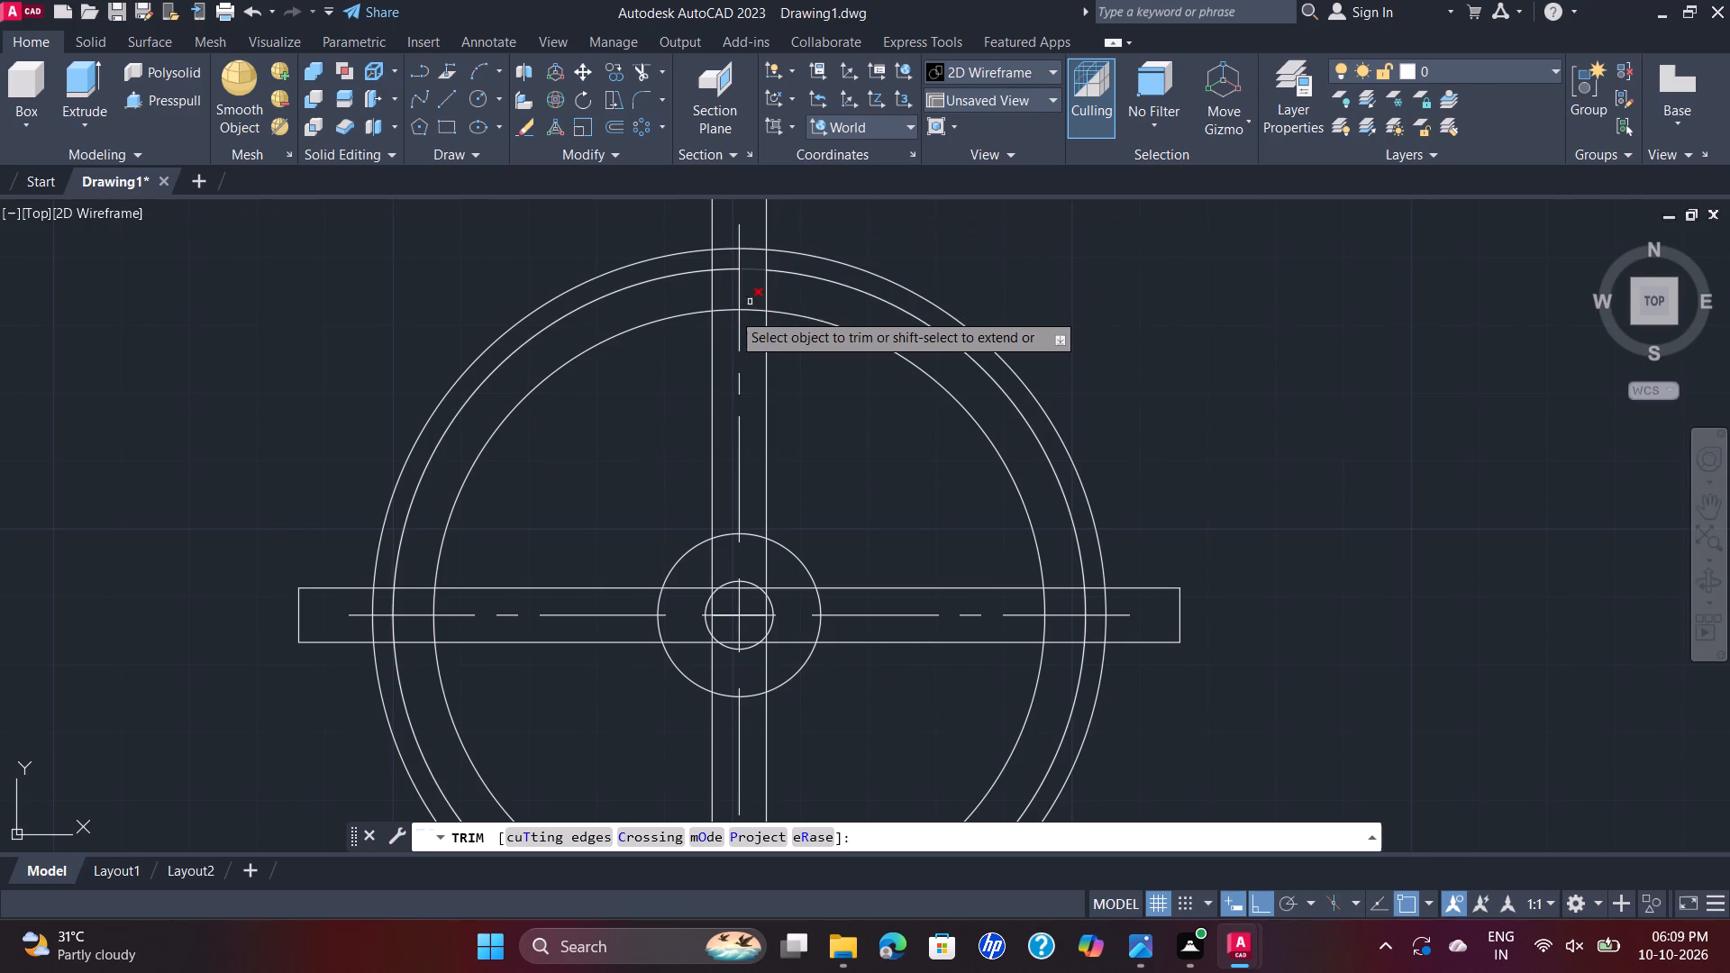
{"action": "left_click", "coordinate": [726, 309]}
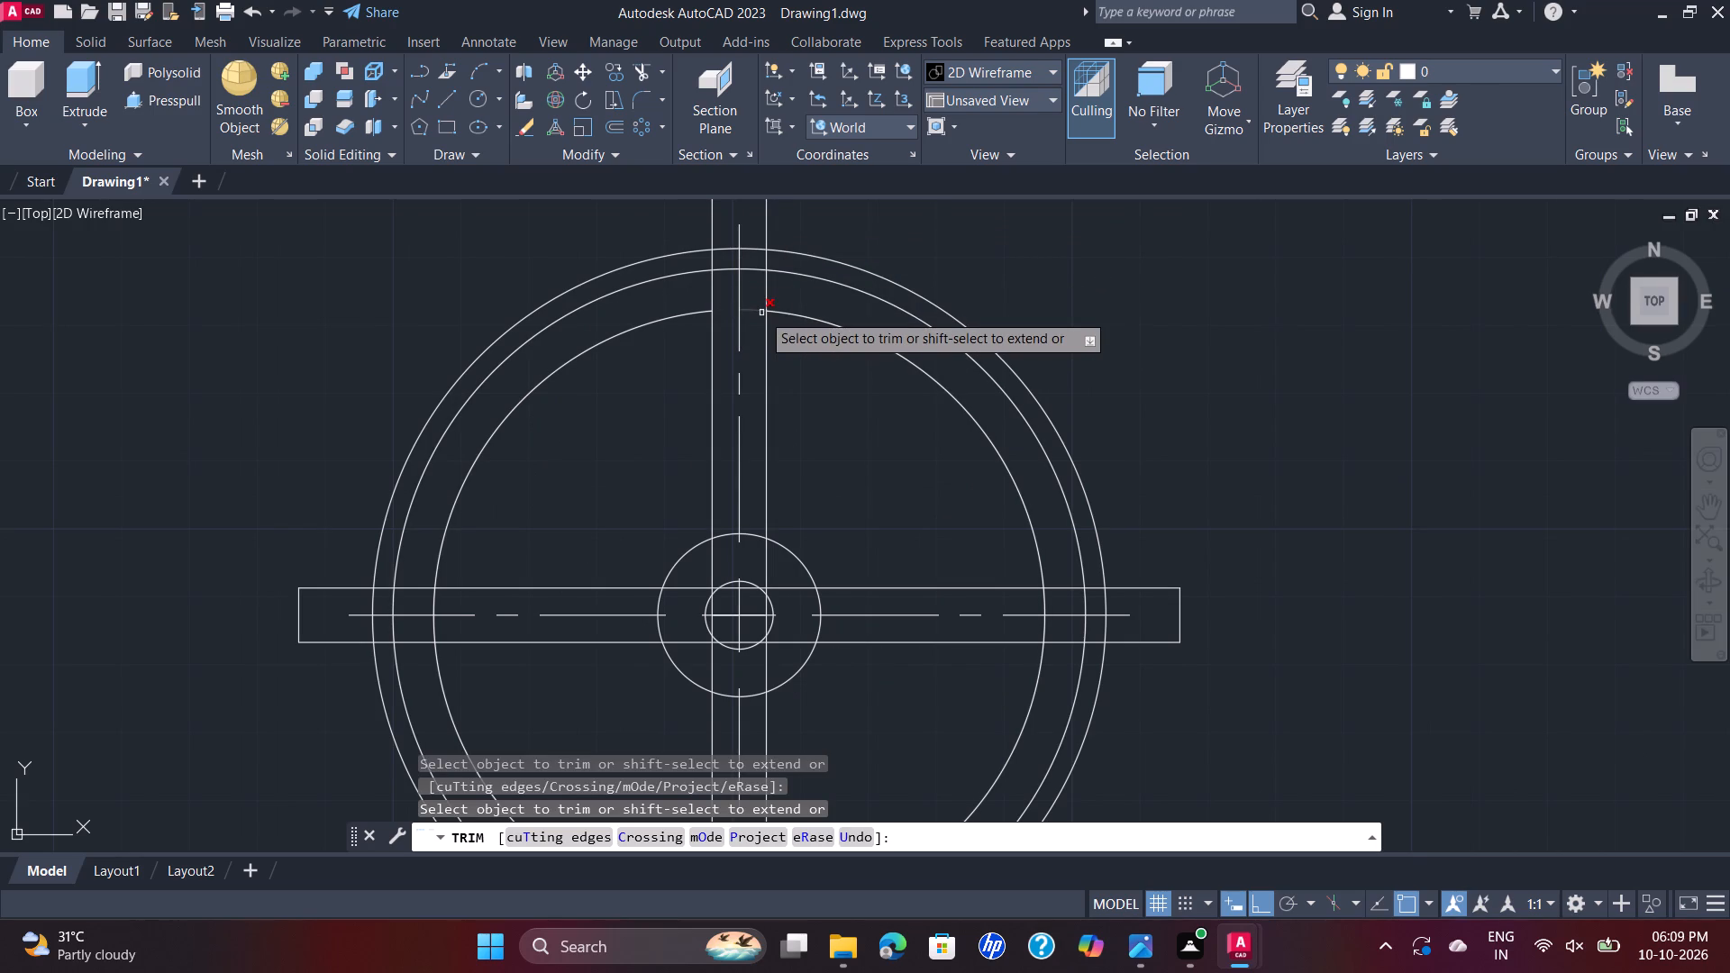
{"action": "left_click", "coordinate": [761, 313]}
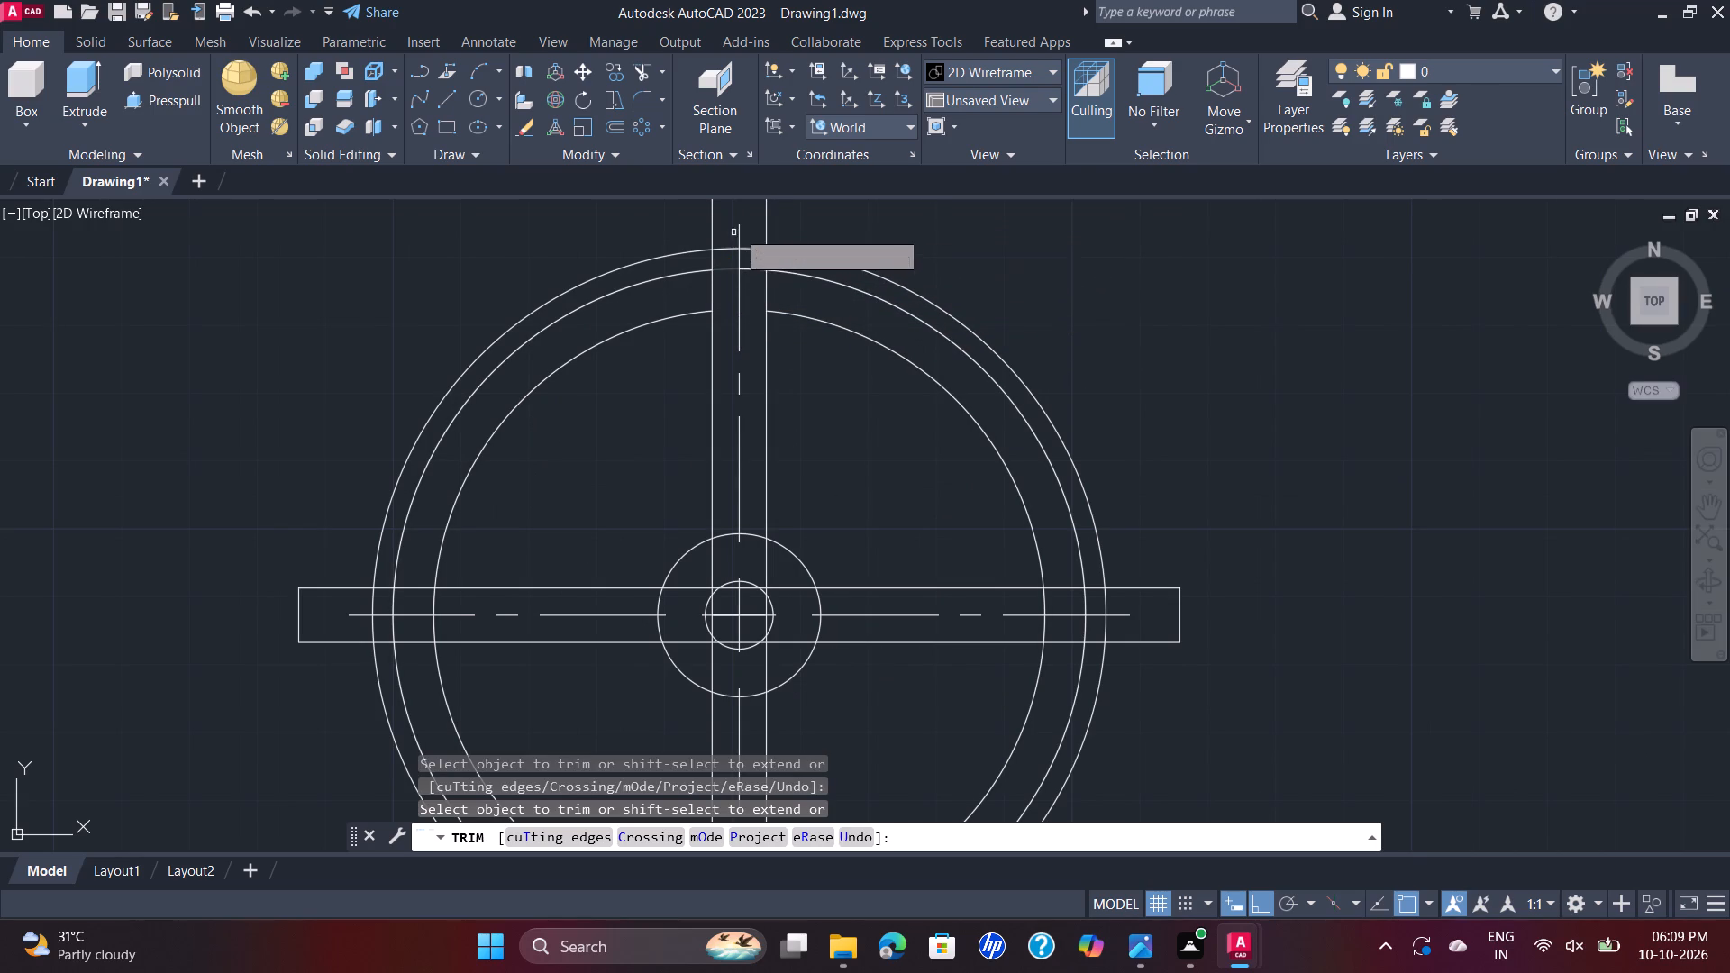
{"action": "left_click_drag", "start_coordinate": [729, 222], "coordinate": [712, 296]}
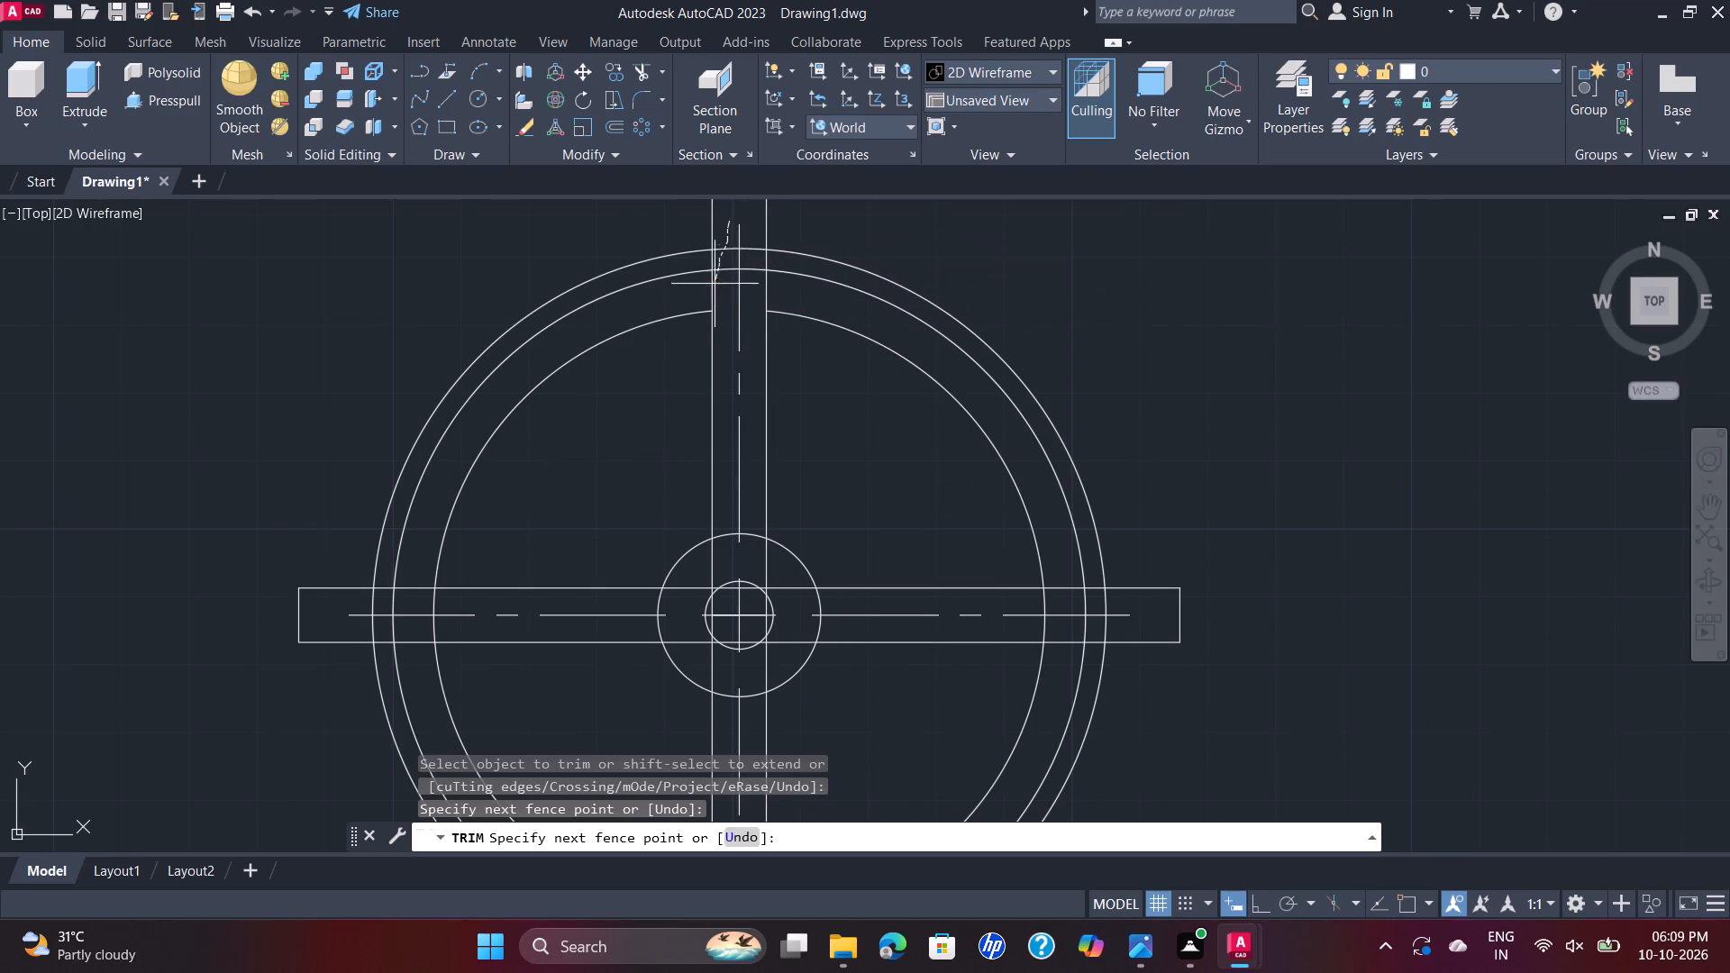
{"action": "left_click_drag", "start_coordinate": [712, 296], "coordinate": [711, 298]}
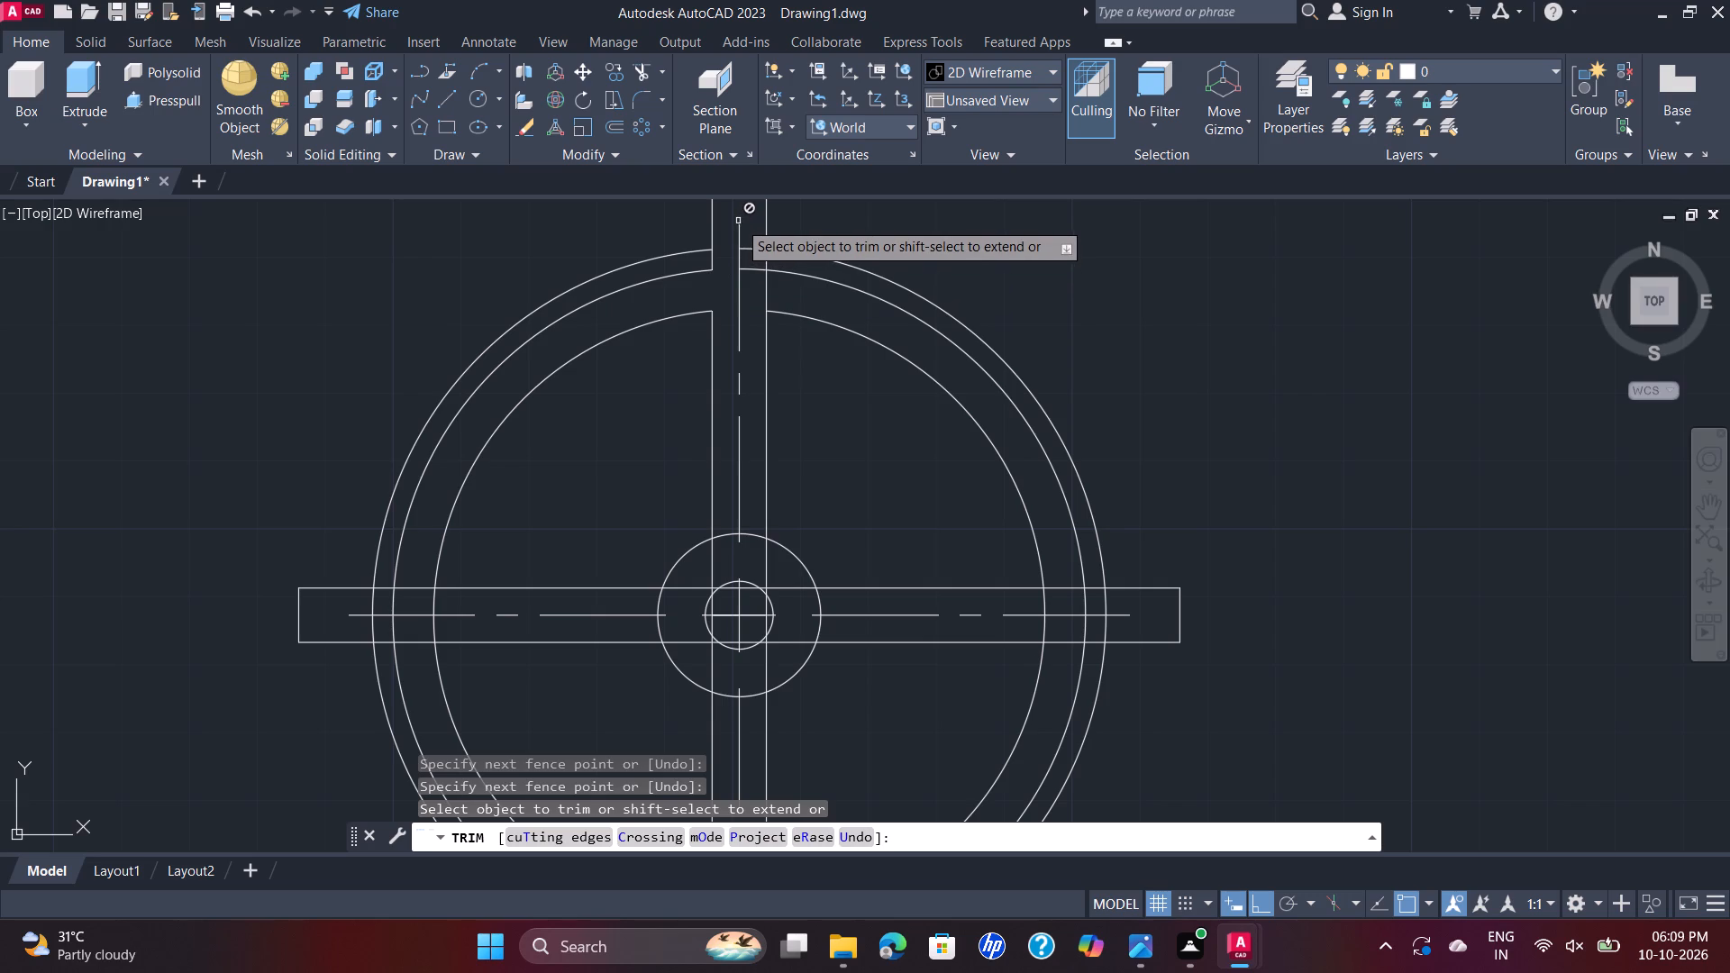
{"action": "left_click_drag", "start_coordinate": [754, 213], "coordinate": [753, 214]}
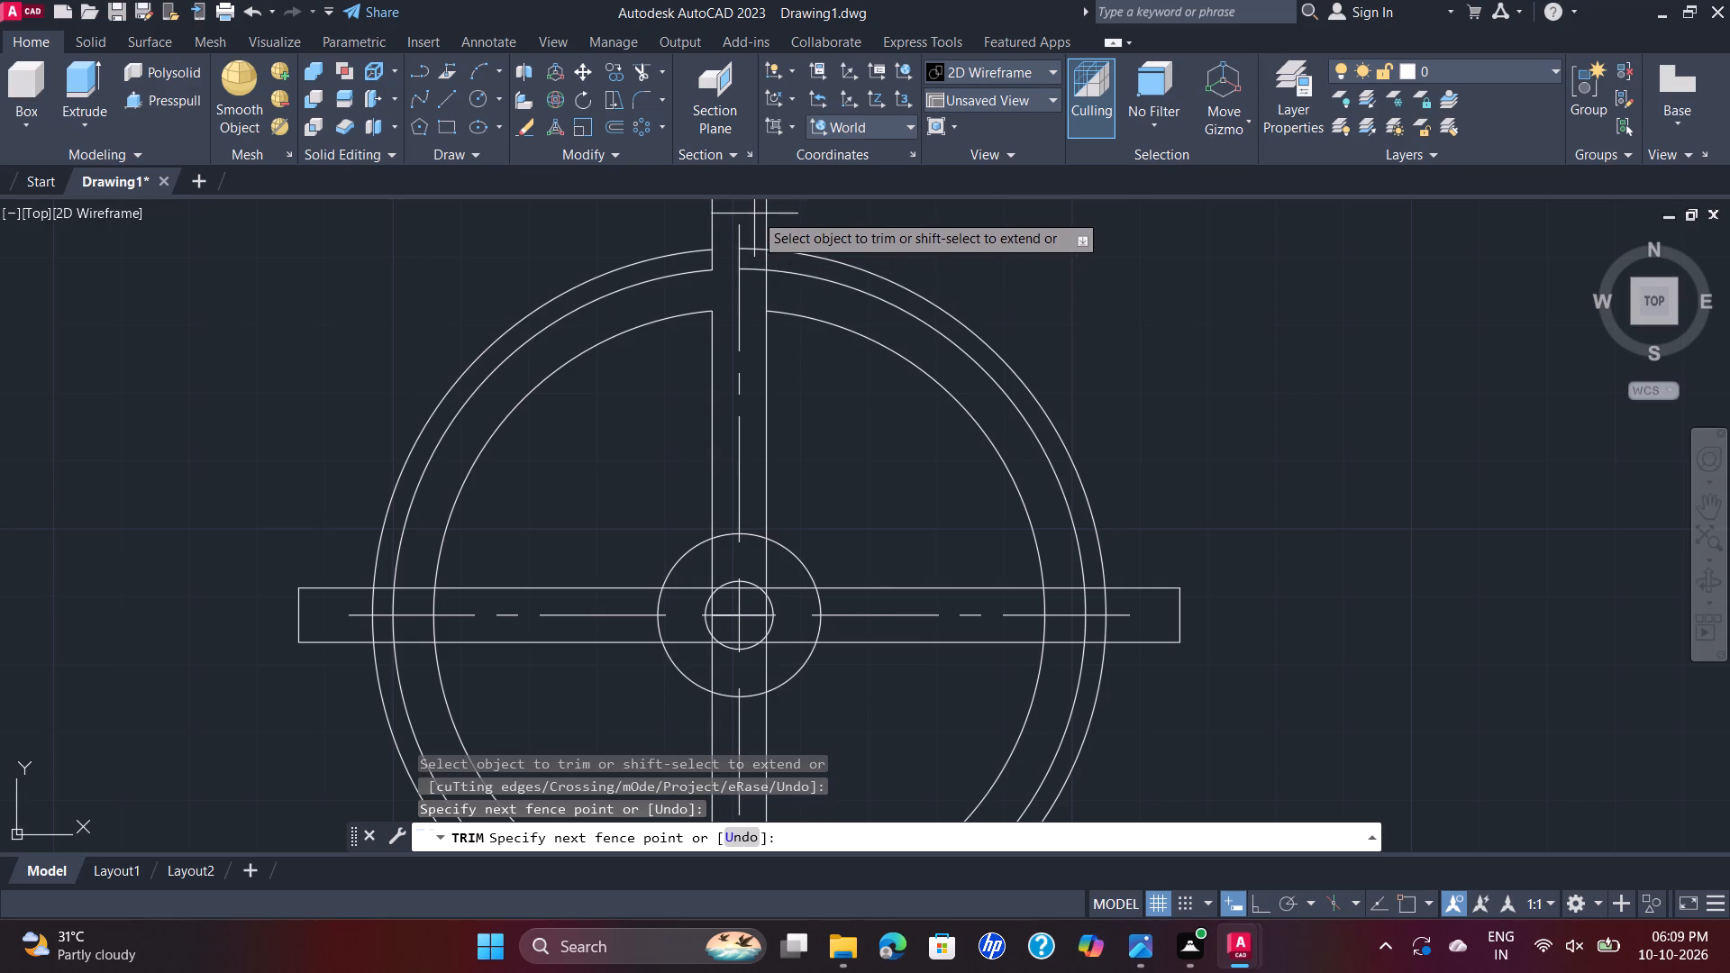
{"action": "left_click_drag", "start_coordinate": [753, 214], "coordinate": [778, 291]}
{"action": "left_click_drag", "start_coordinate": [735, 285], "coordinate": [761, 277]}
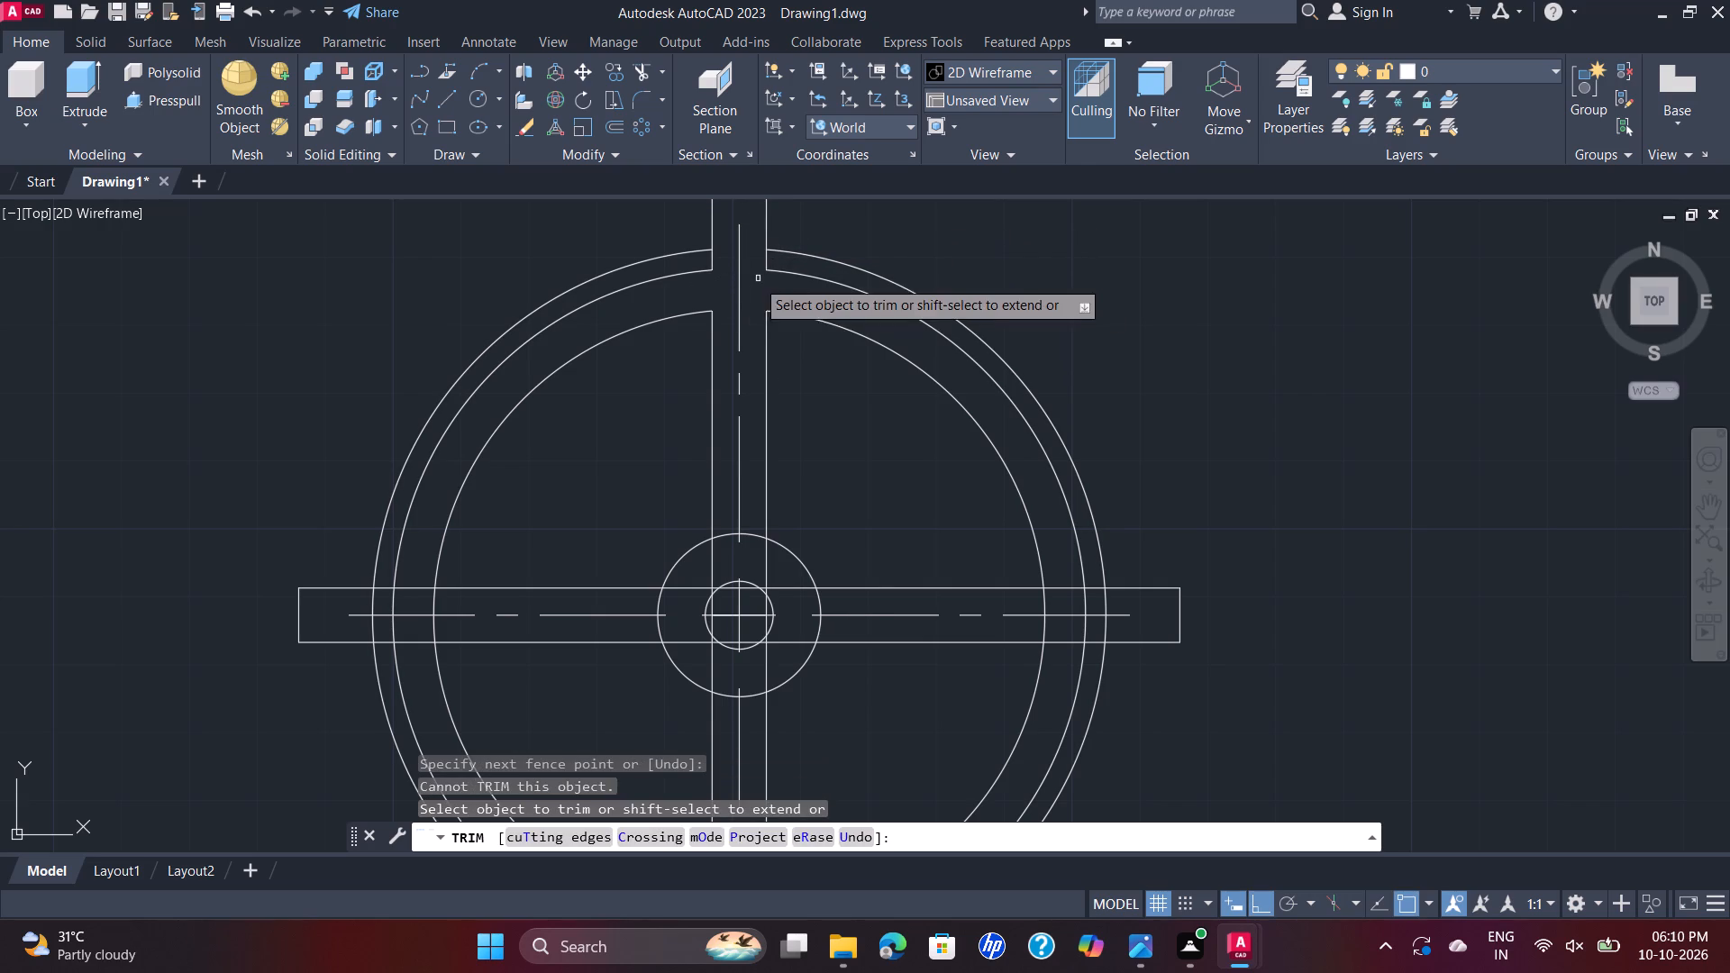
Trim the upper slot's remaining side lines beyond the middle large circle and remove its short closing line.
{"action": "scroll", "coordinate": [771, 288], "scroll_direction": "up", "scroll_amount": 1}
{"action": "scroll", "coordinate": [769, 293], "scroll_direction": "down", "scroll_amount": 3}
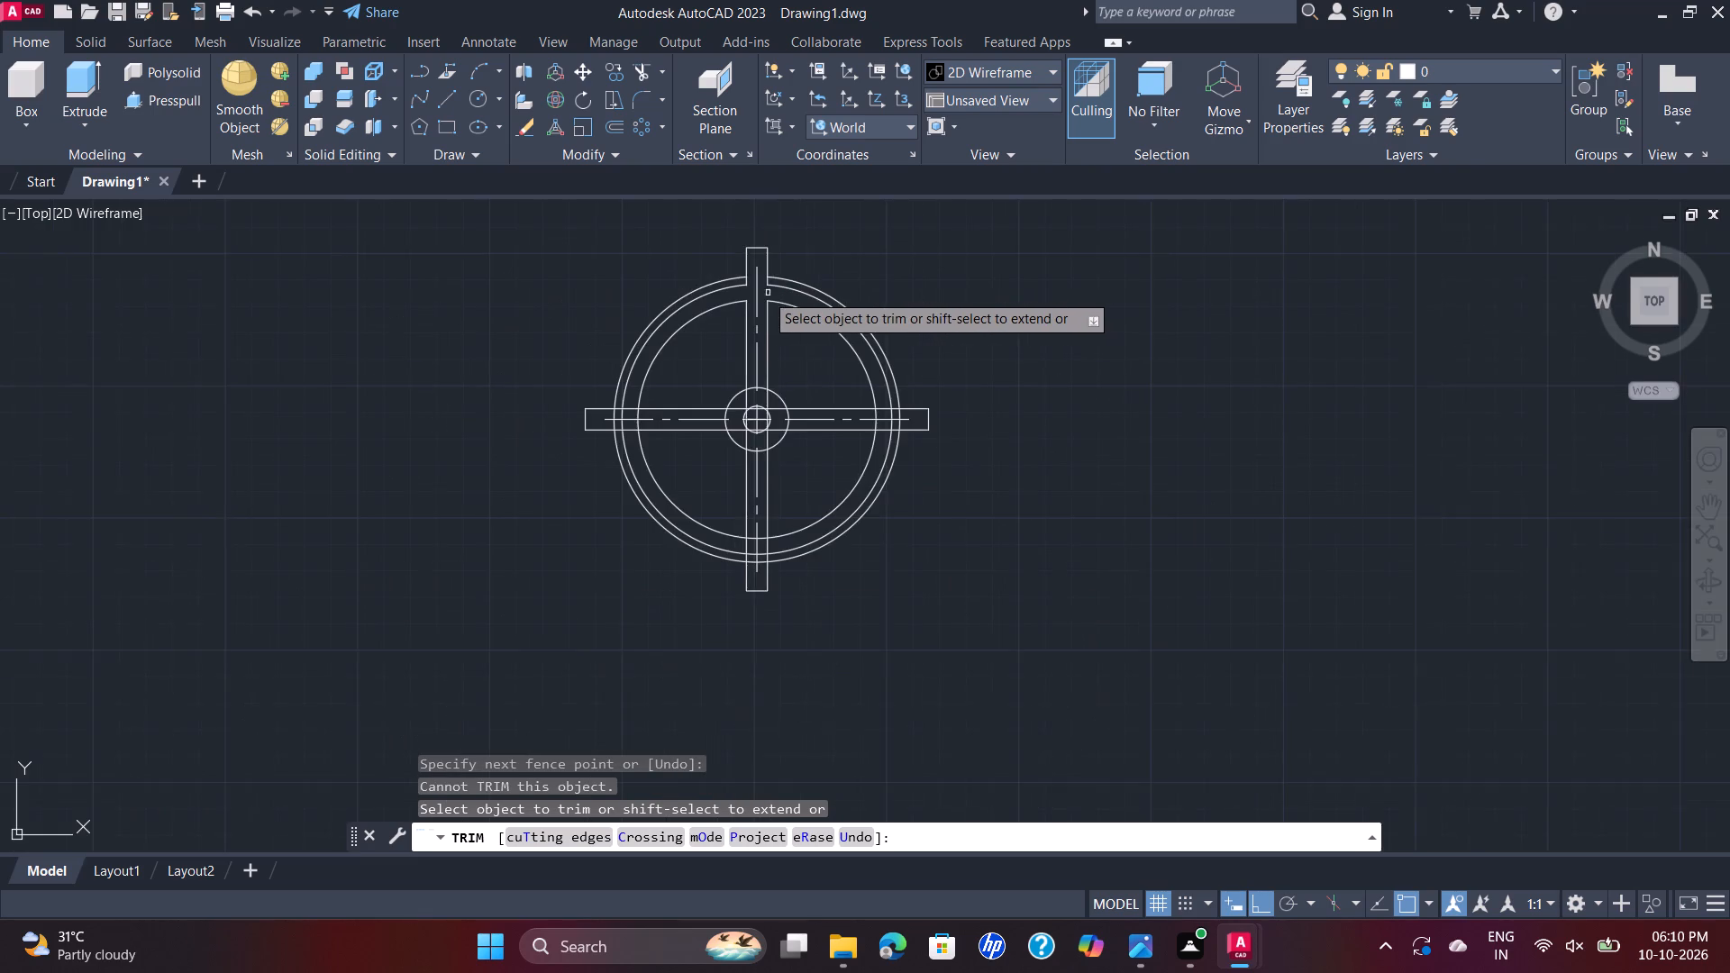
{"action": "scroll", "coordinate": [760, 293], "scroll_direction": "up", "scroll_amount": 1}
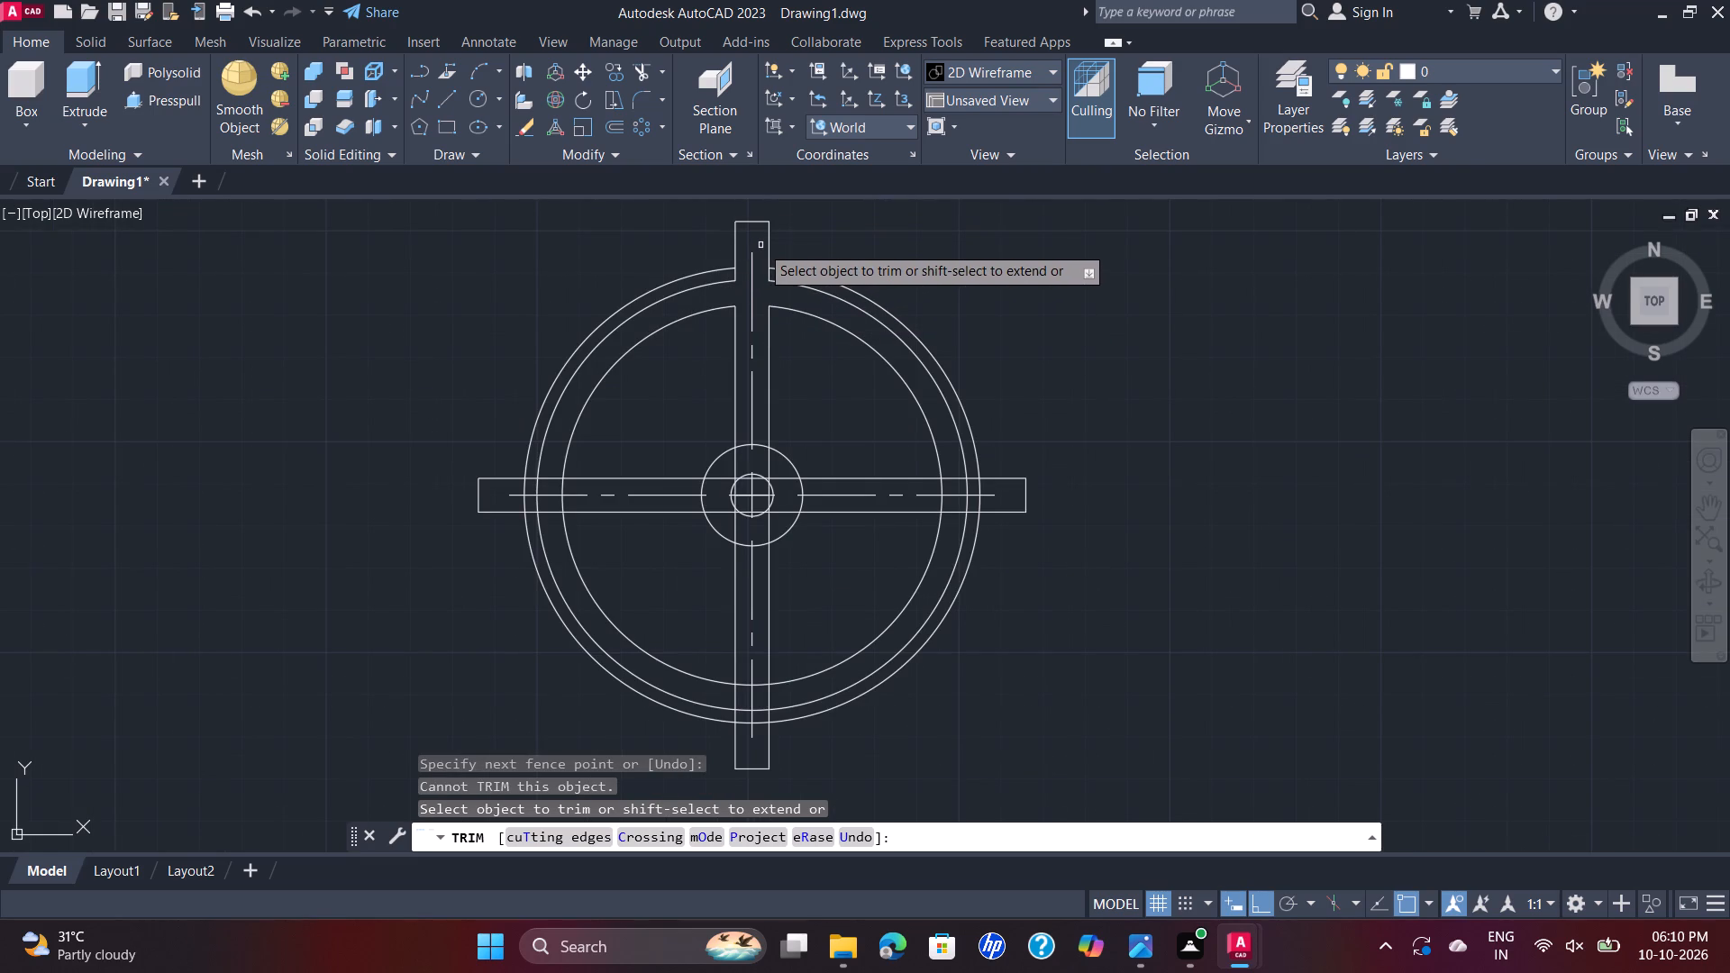
{"action": "scroll", "coordinate": [760, 245], "scroll_direction": "up", "scroll_amount": 2}
{"action": "left_click_drag", "start_coordinate": [610, 250], "coordinate": [822, 223]}
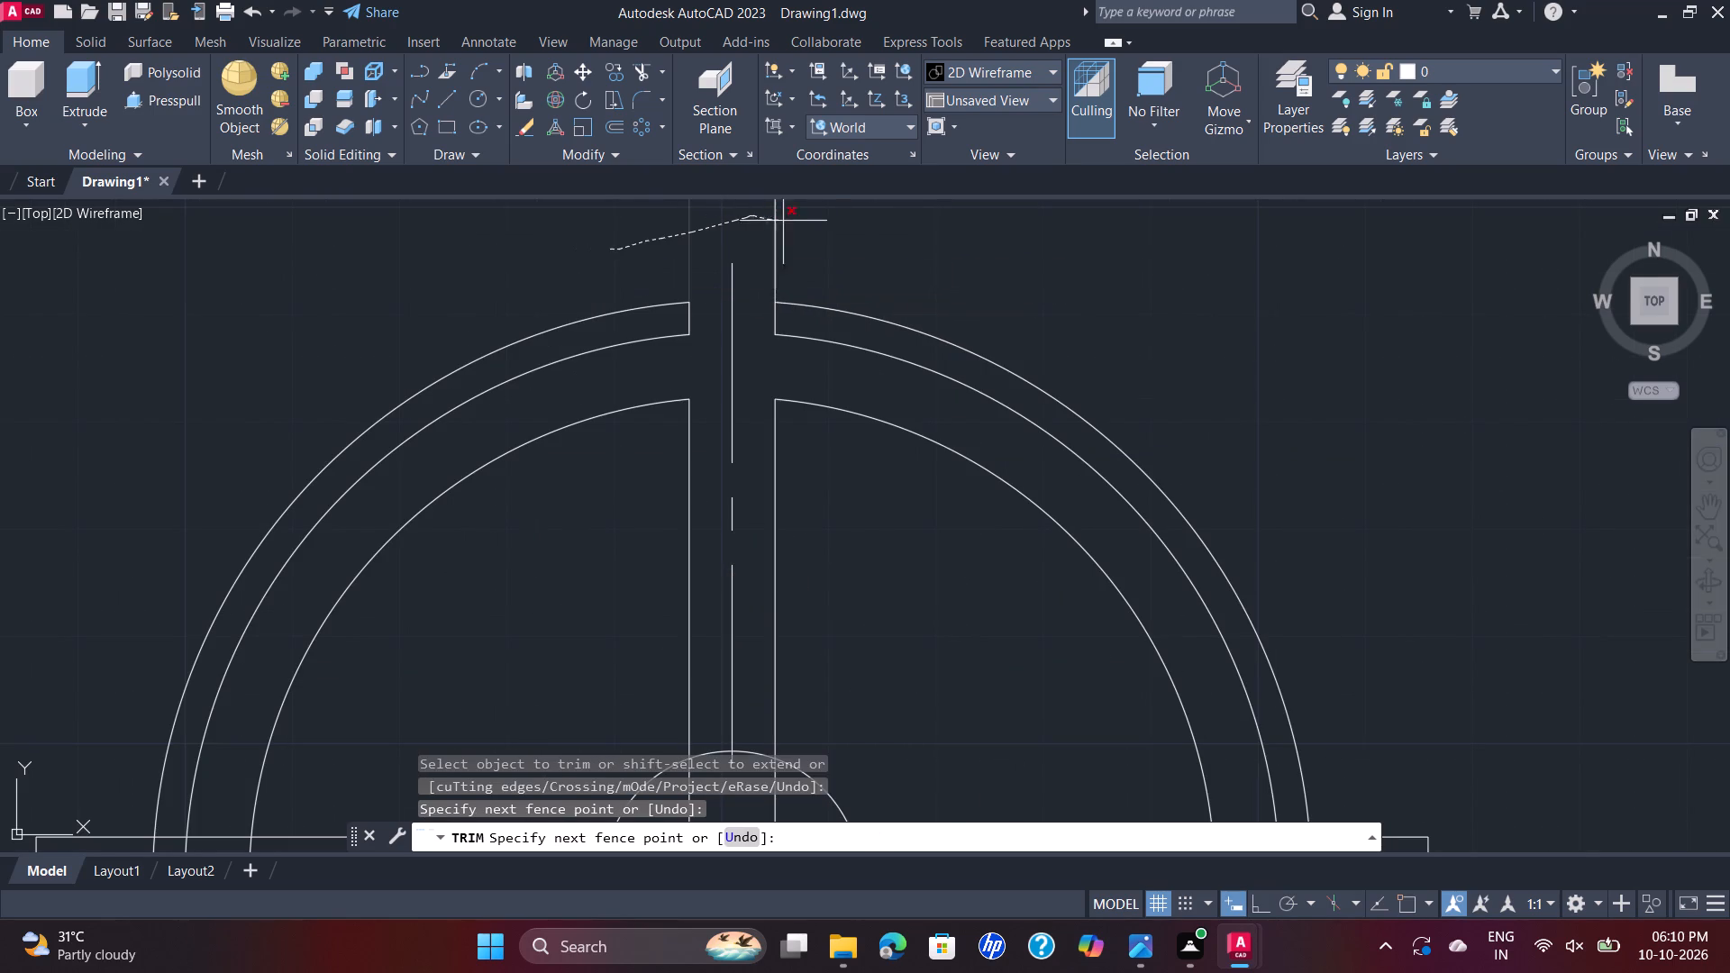
{"action": "left_click_drag", "start_coordinate": [822, 223], "coordinate": [842, 228]}
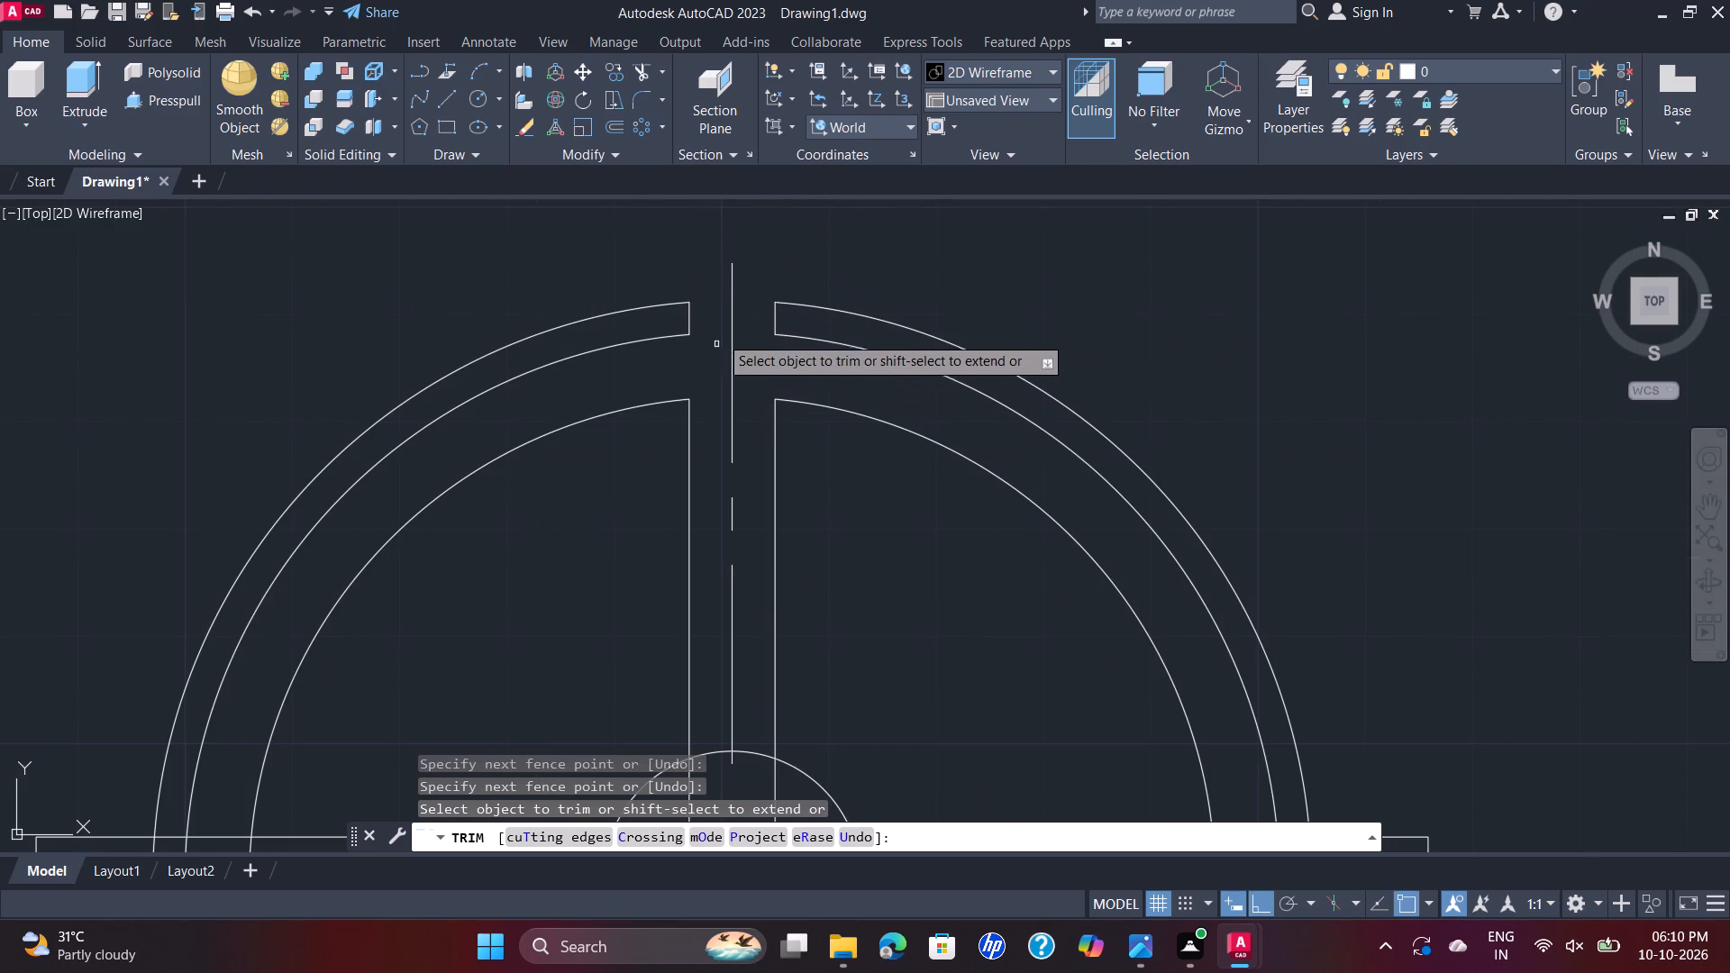
{"action": "left_click_drag", "start_coordinate": [674, 316], "coordinate": [764, 320]}
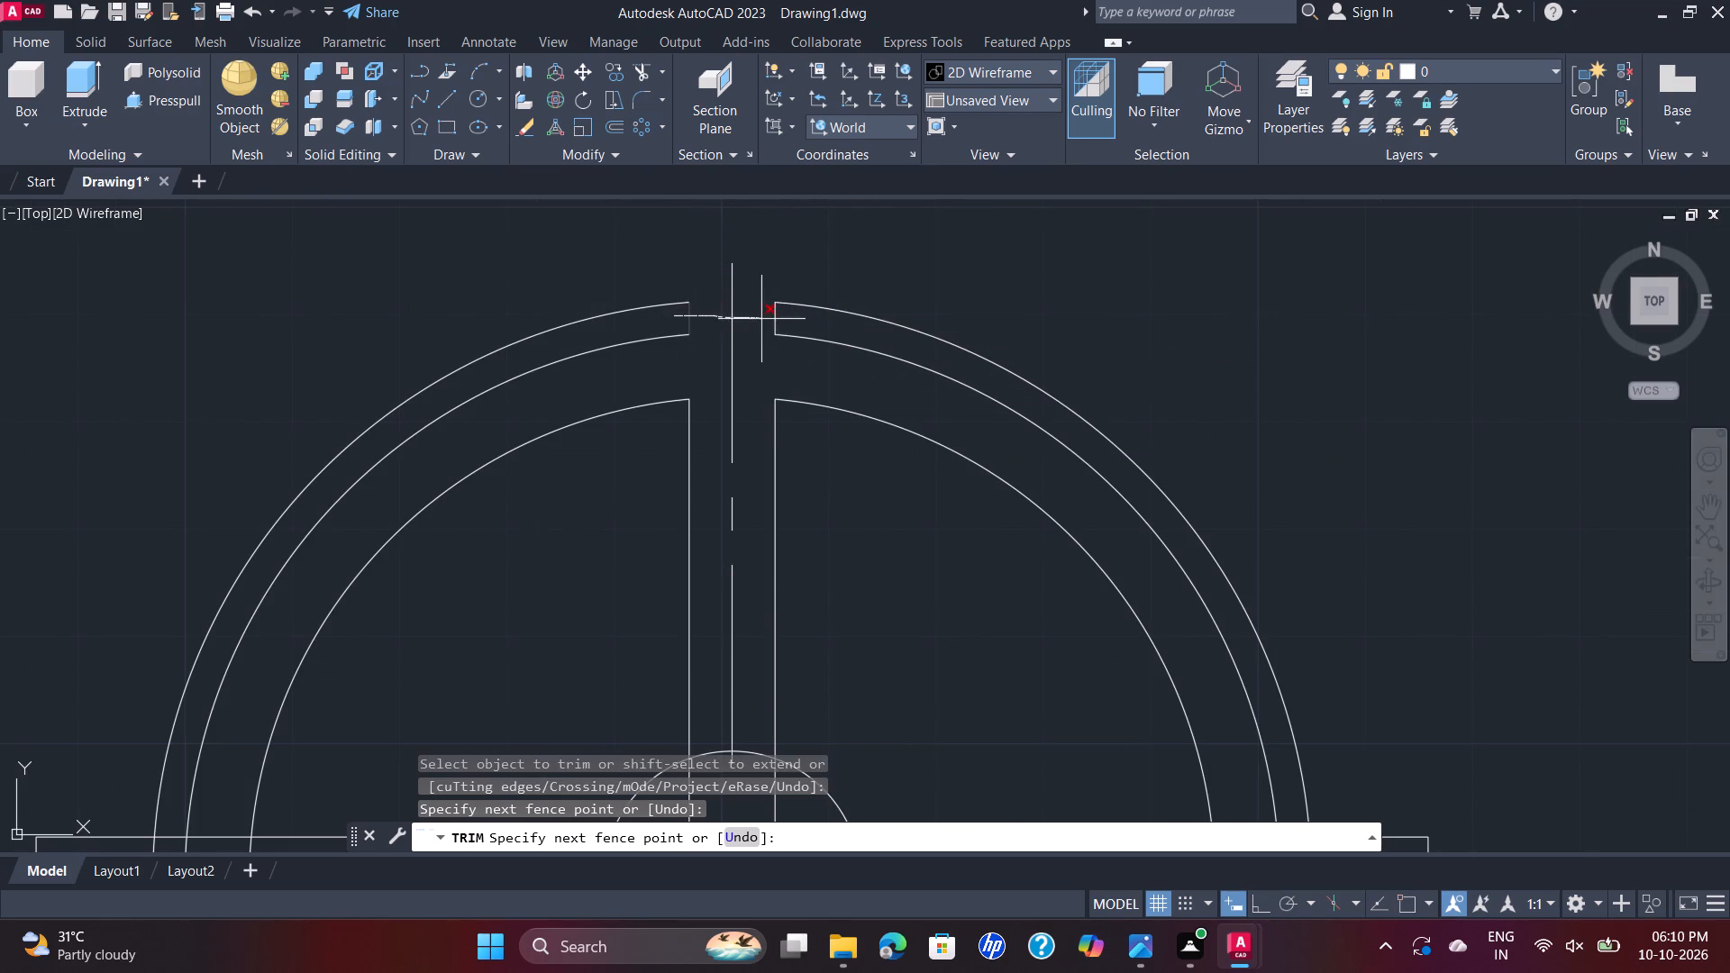
{"action": "left_click_drag", "start_coordinate": [764, 320], "coordinate": [796, 323]}
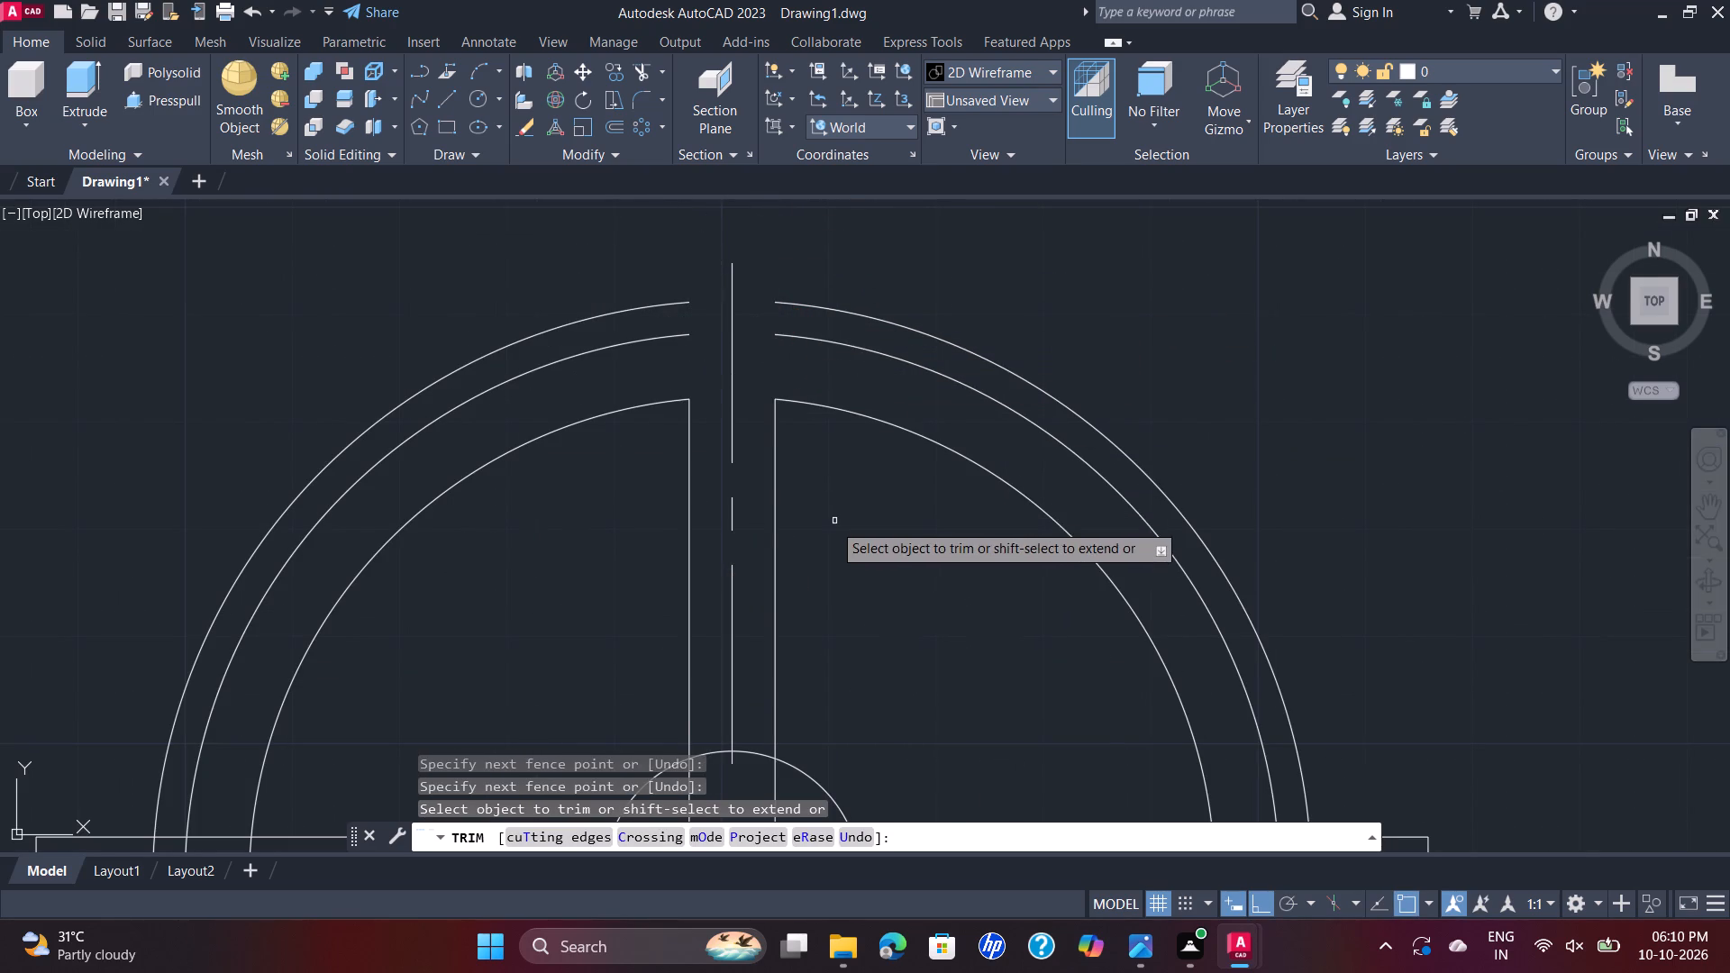
{"action": "scroll", "coordinate": [829, 524], "scroll_direction": "down", "scroll_amount": 2}
{"action": "middle_click_drag", "start_coordinate": [829, 524], "coordinate": [824, 419]}
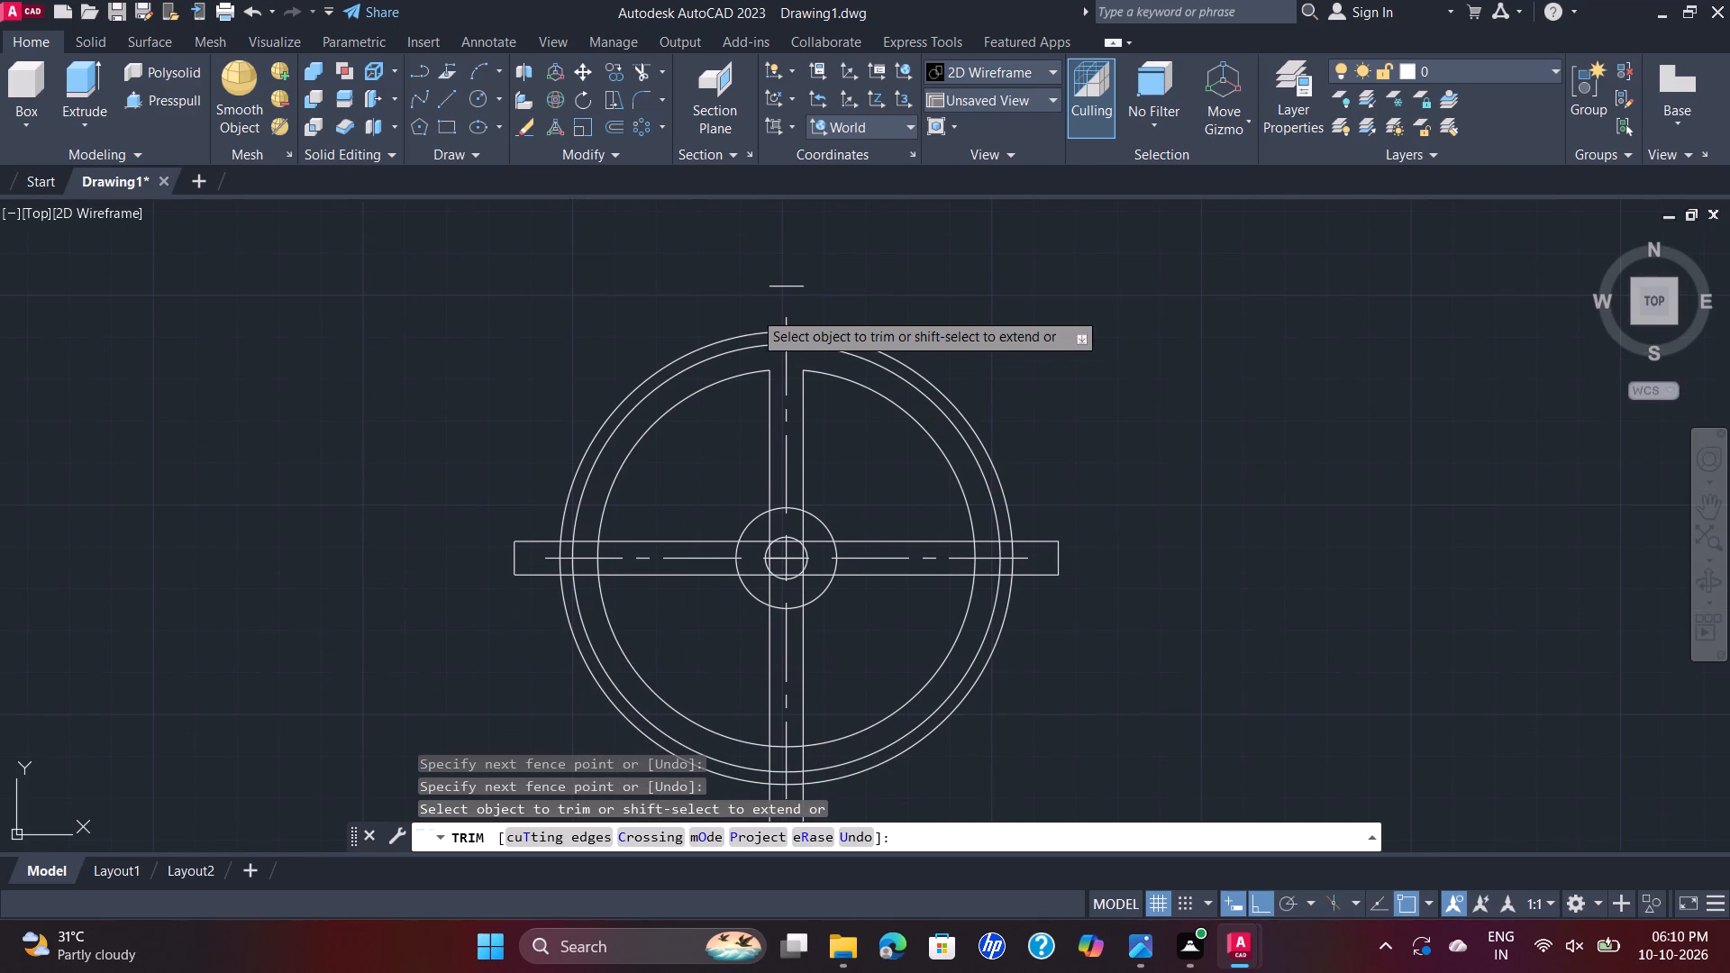
{"action": "left_click", "coordinate": [781, 286]}
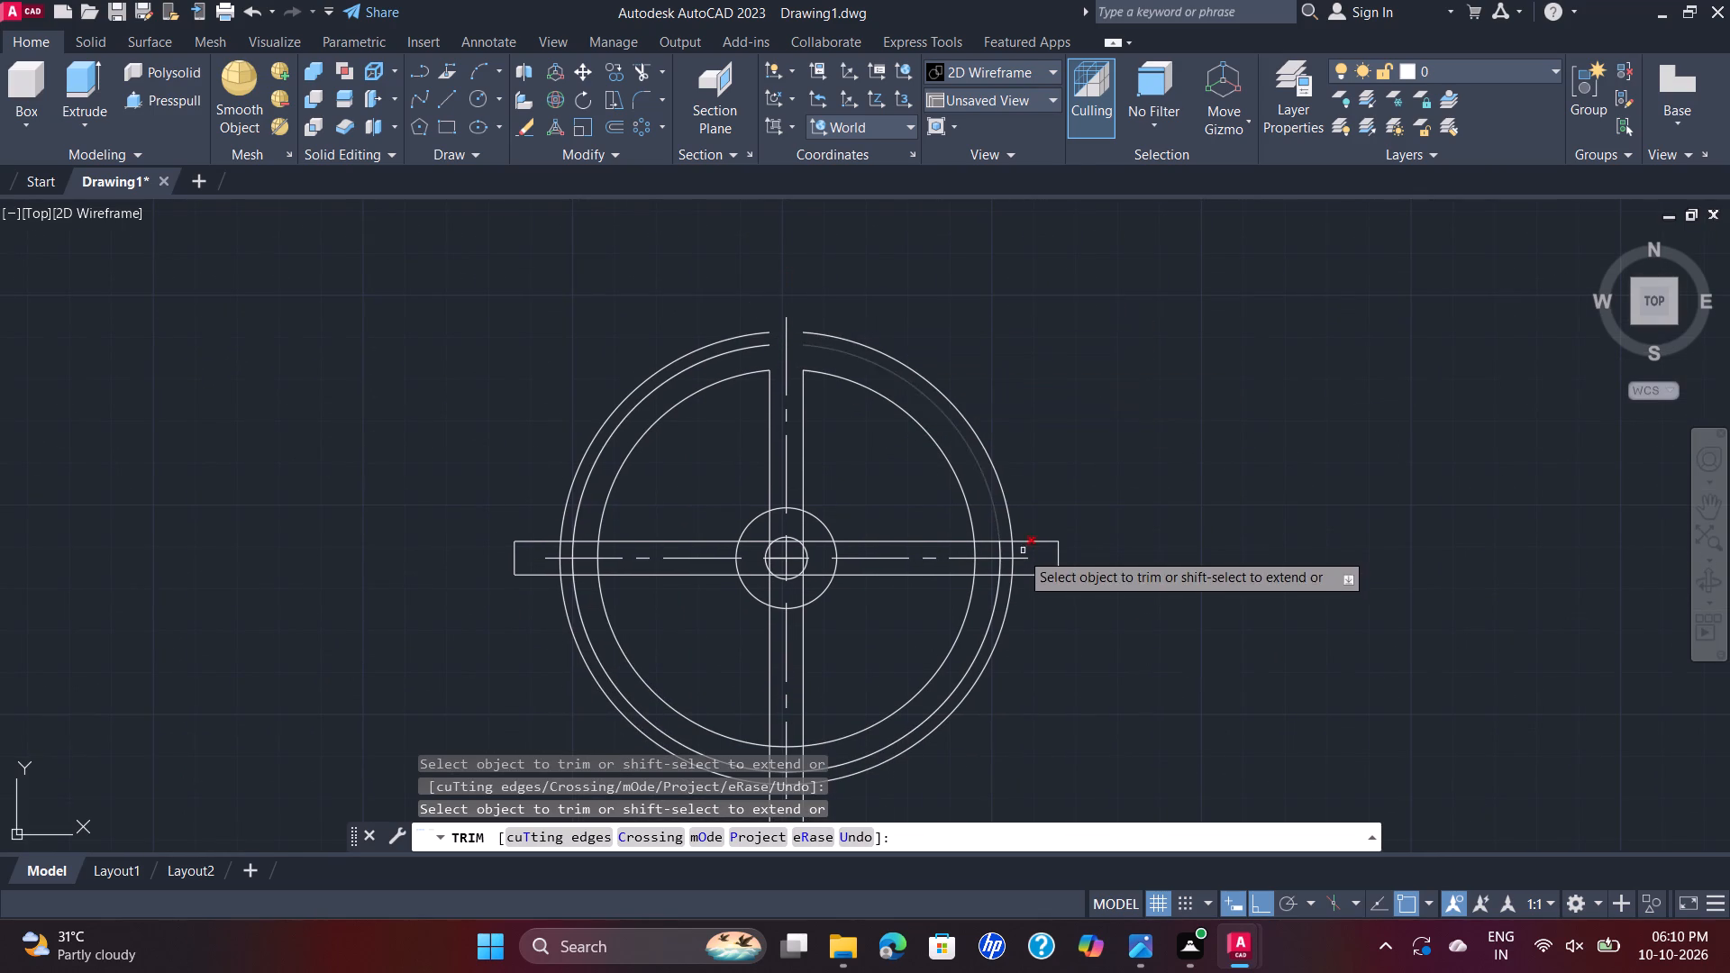
Trim off the end of the right slot arm outside the outermost circle.
{"action": "scroll", "coordinate": [1068, 593], "scroll_direction": "up", "scroll_amount": 1}
{"action": "left_click_drag", "start_coordinate": [1015, 439], "coordinate": [1053, 594]}
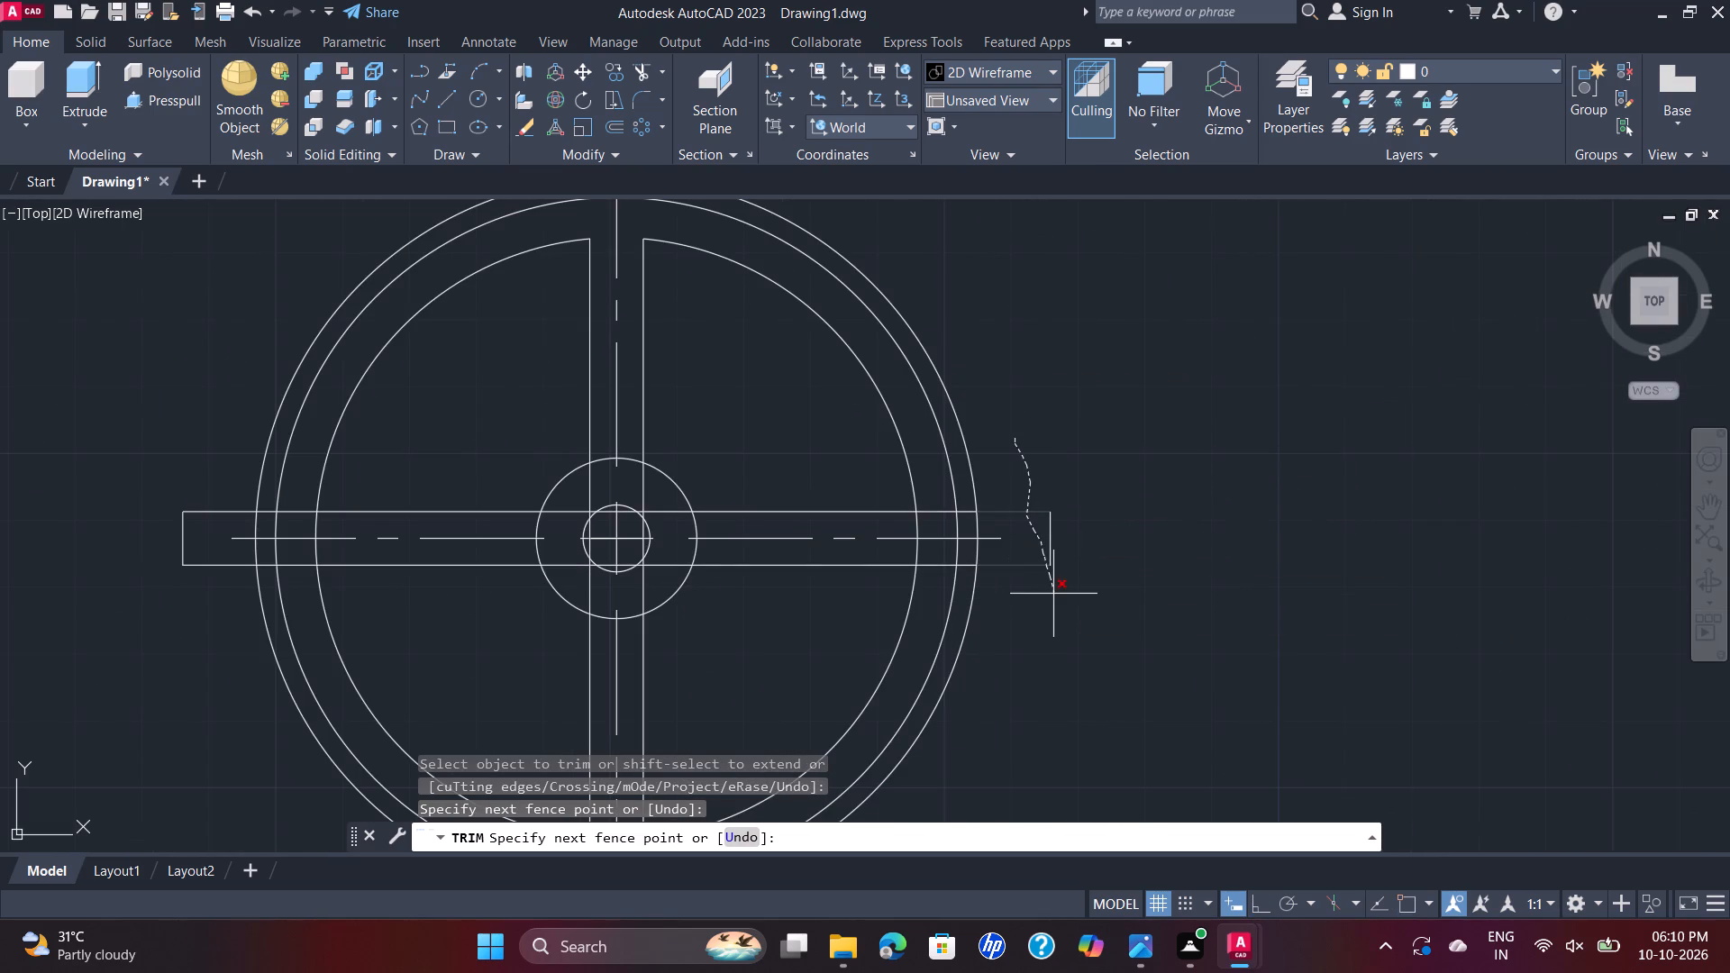
{"action": "left_click_drag", "start_coordinate": [1053, 594], "coordinate": [1062, 539]}
{"action": "left_click_drag", "start_coordinate": [1062, 539], "coordinate": [1019, 555]}
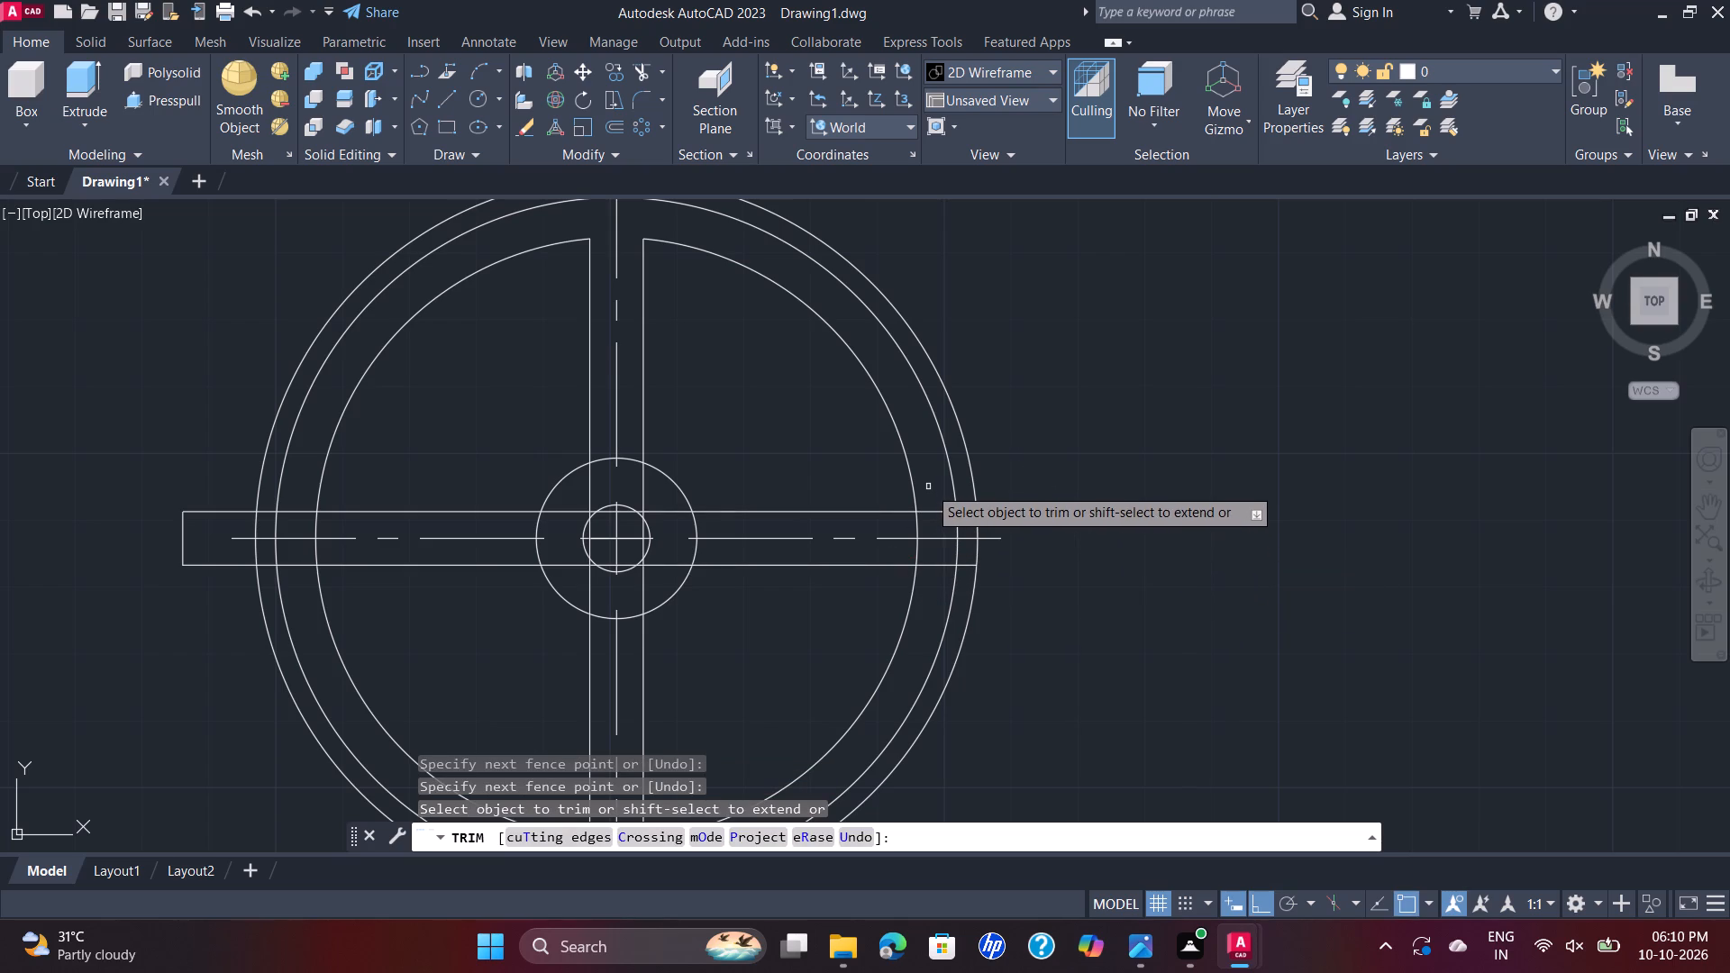
Trim the right slot's side lines beyond the inner large circle and the middle large circle's arc inside that slot.
{"action": "left_click_drag", "start_coordinate": [925, 477], "coordinate": [950, 544]}
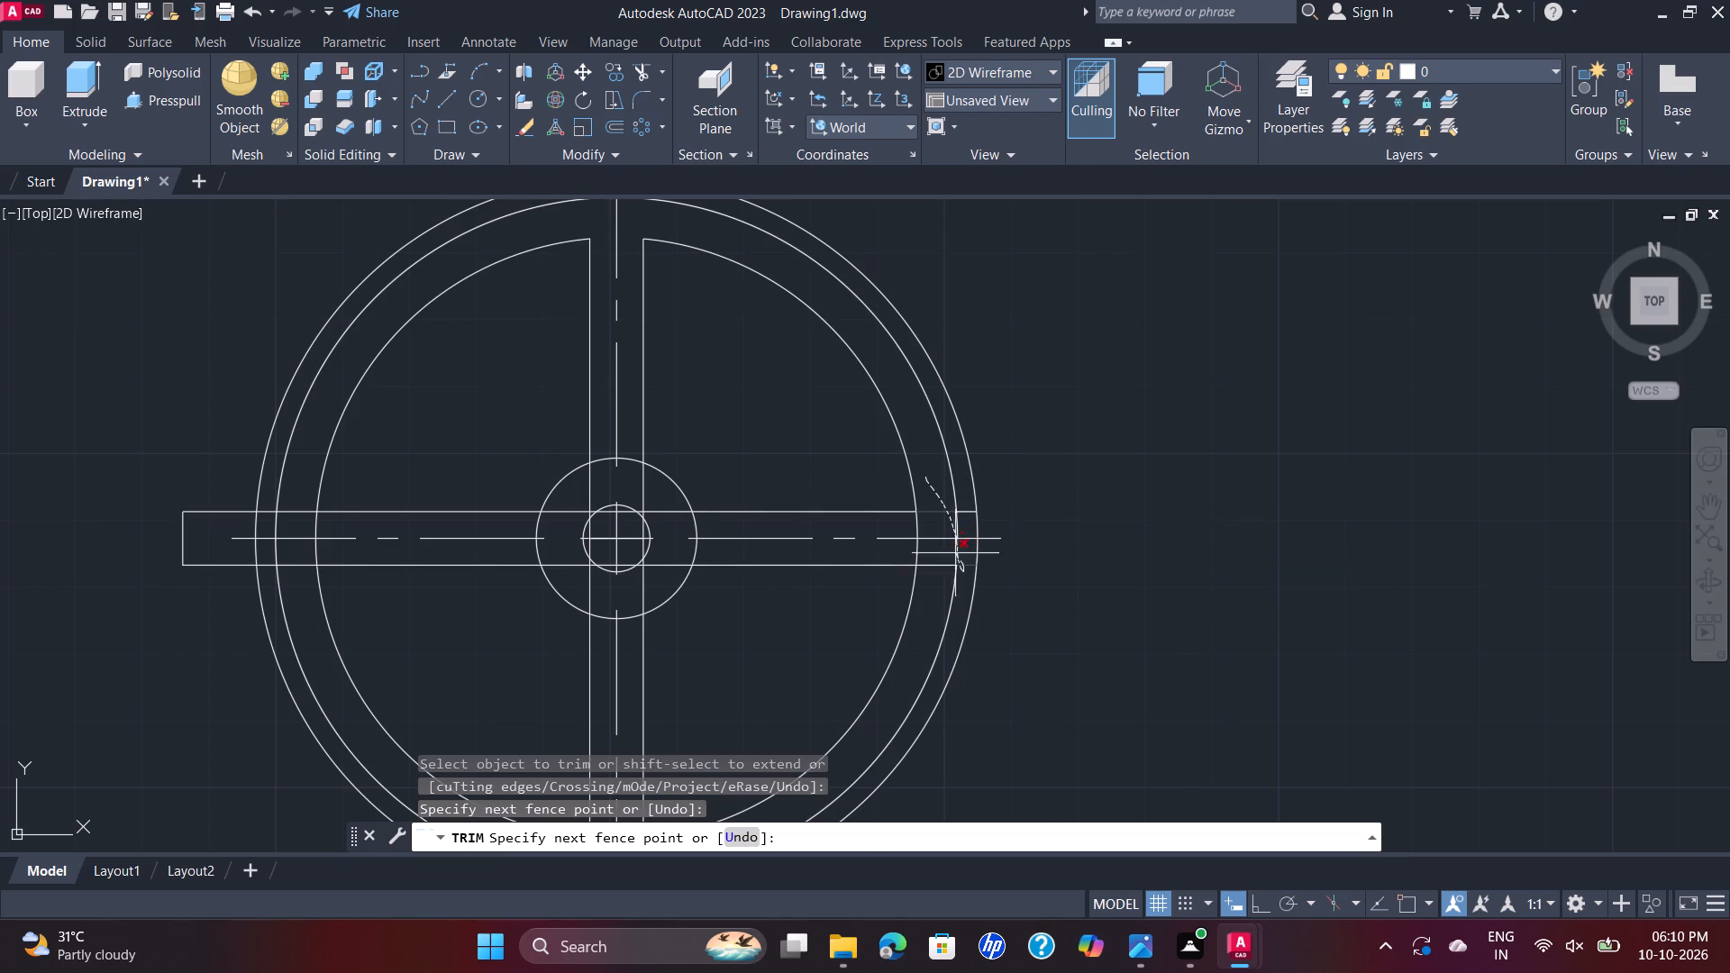
{"action": "left_click_drag", "start_coordinate": [950, 544], "coordinate": [936, 589]}
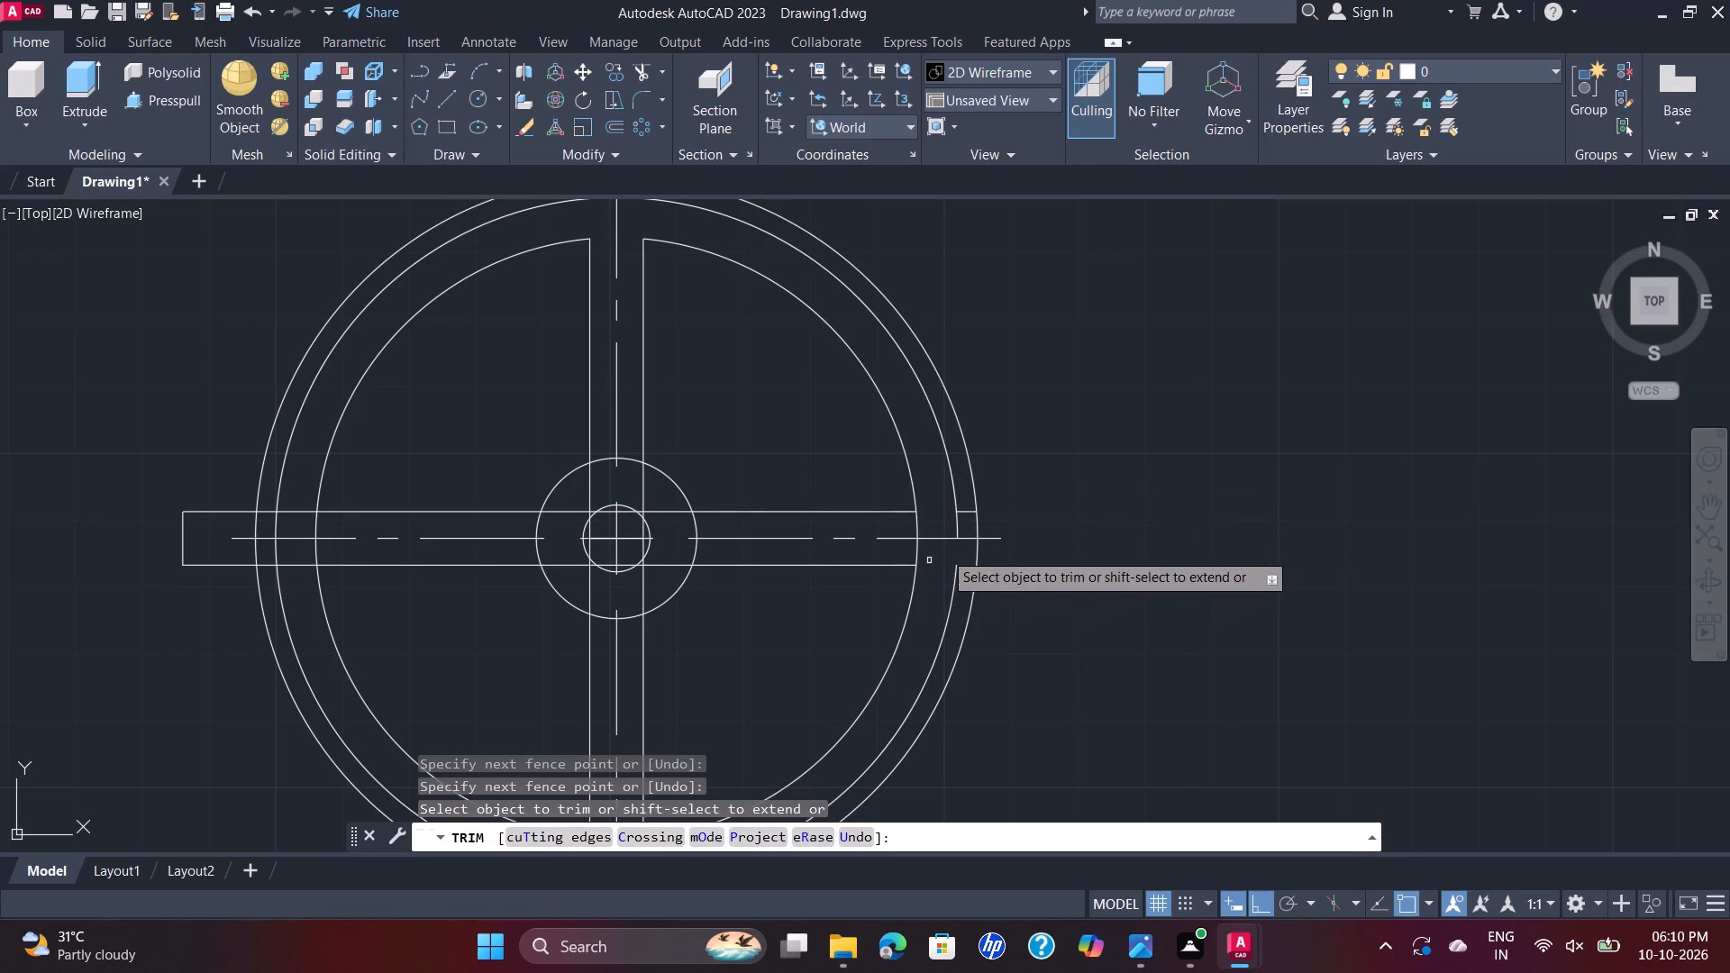
{"action": "left_click", "coordinate": [956, 530]}
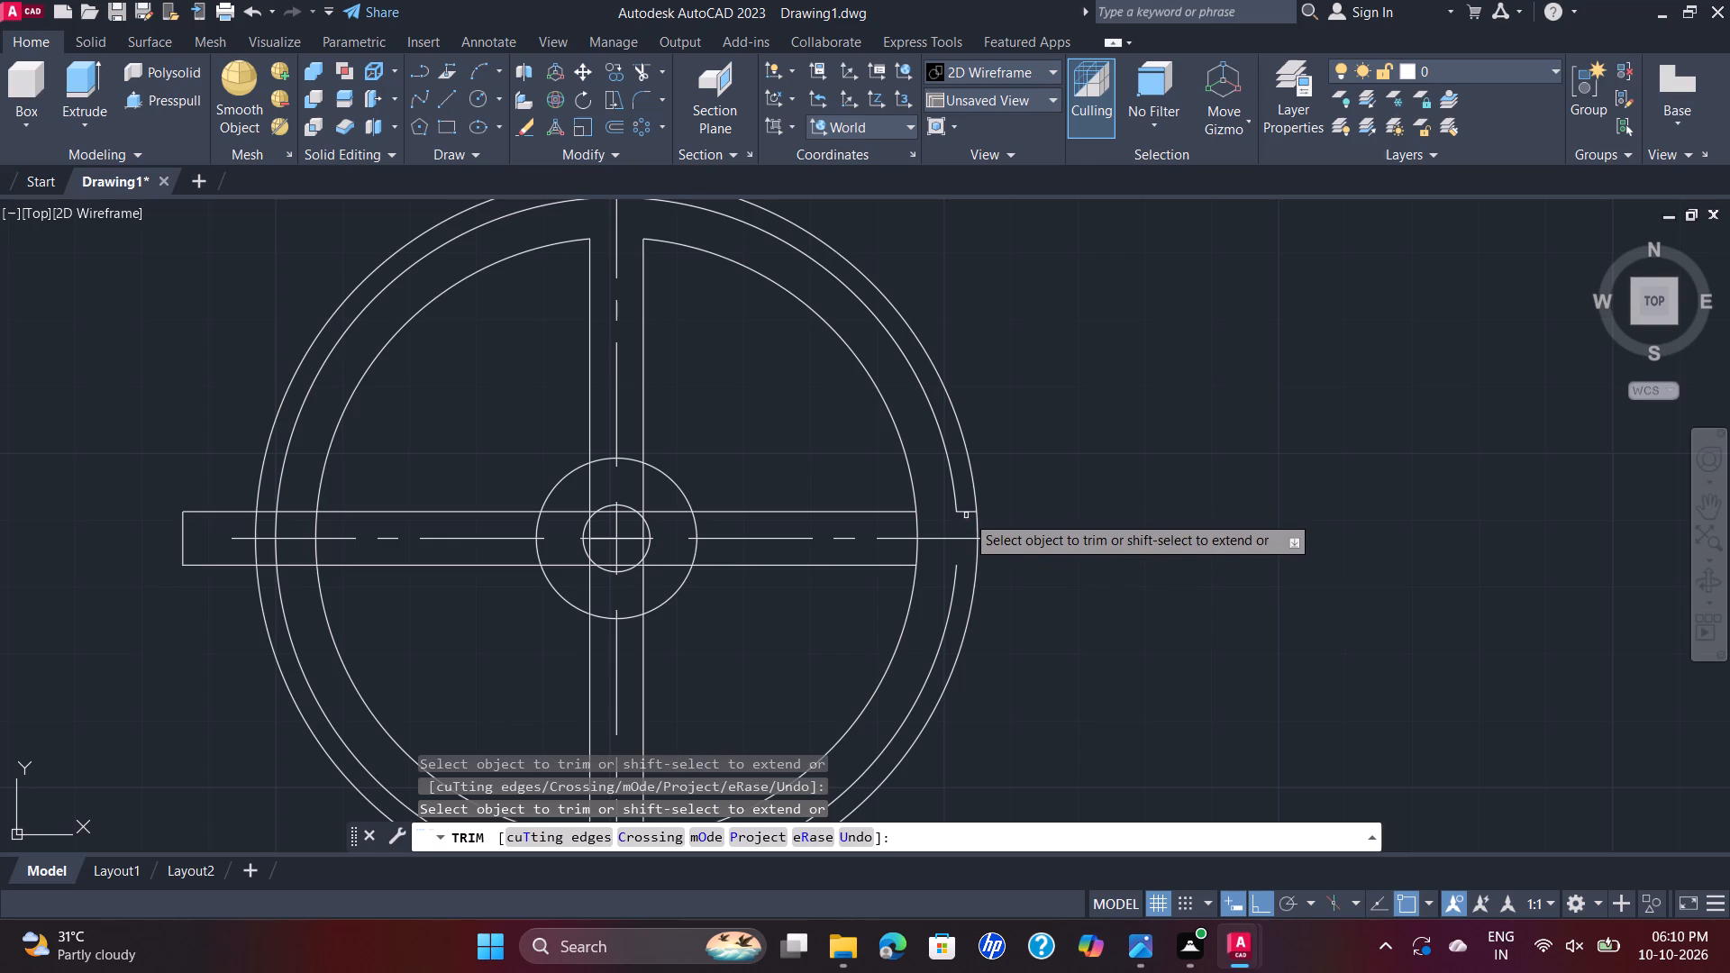
{"action": "left_click", "coordinate": [966, 514]}
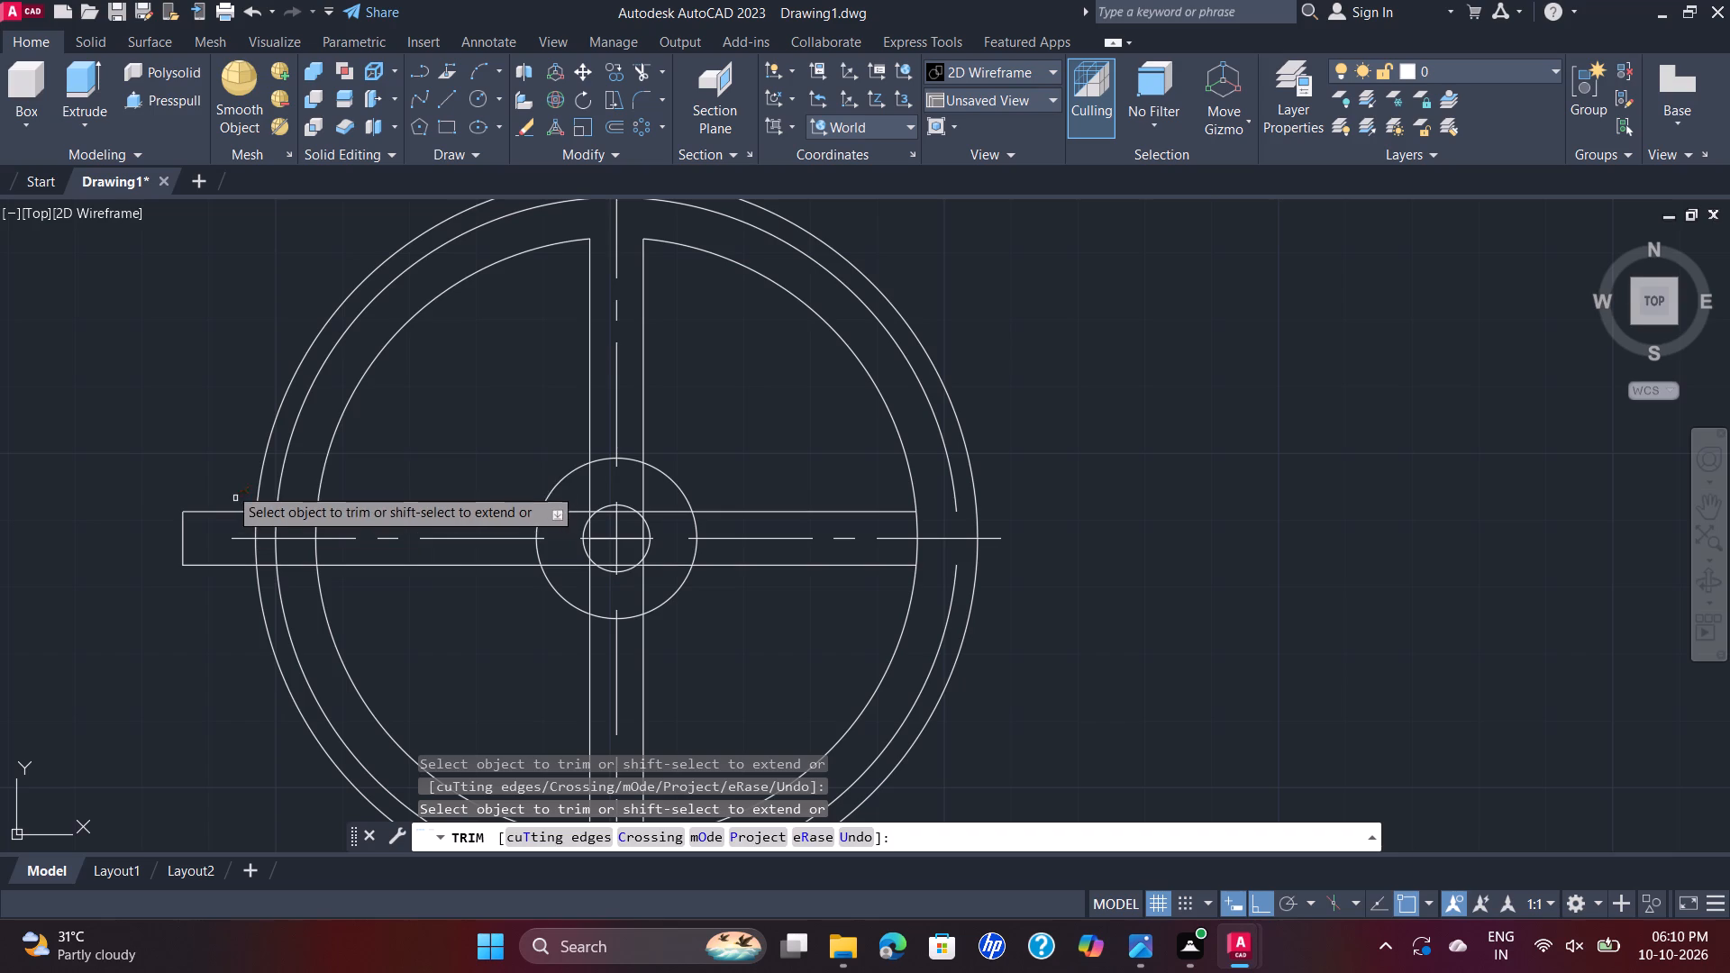
Trim the left slot's side lines back to the inner large circle and remove its short closing line.
{"action": "left_click_drag", "start_coordinate": [232, 434], "coordinate": [223, 614]}
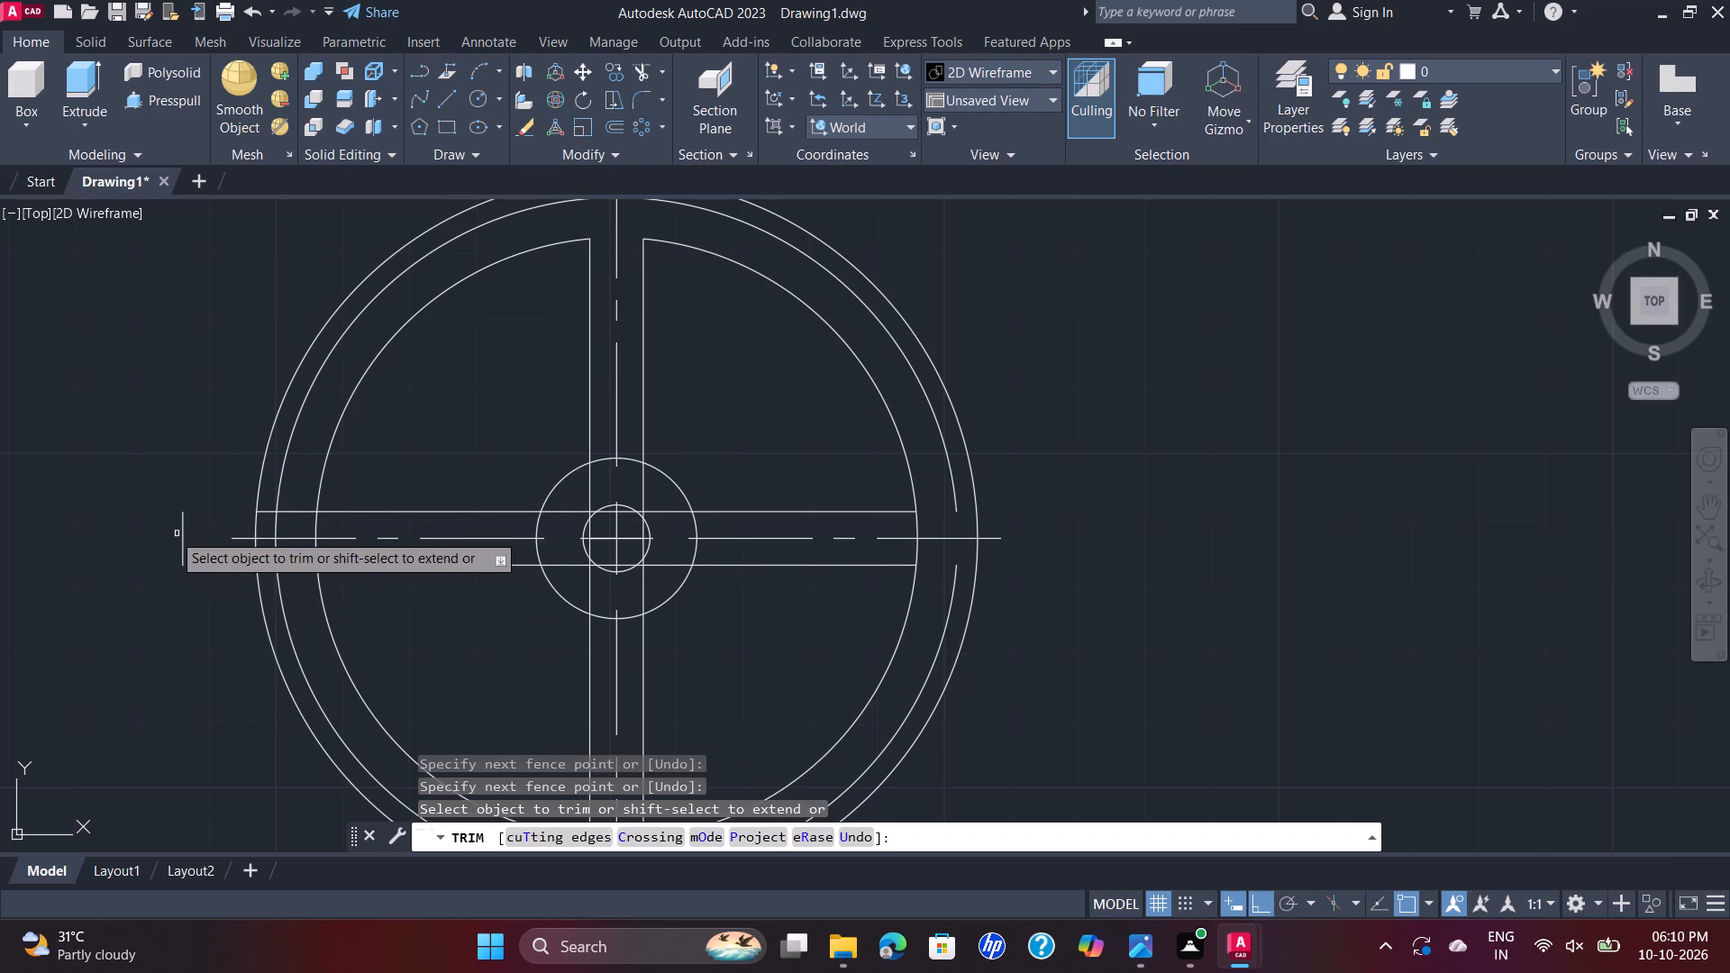
{"action": "left_click", "coordinate": [167, 532]}
{"action": "left_click", "coordinate": [187, 538]}
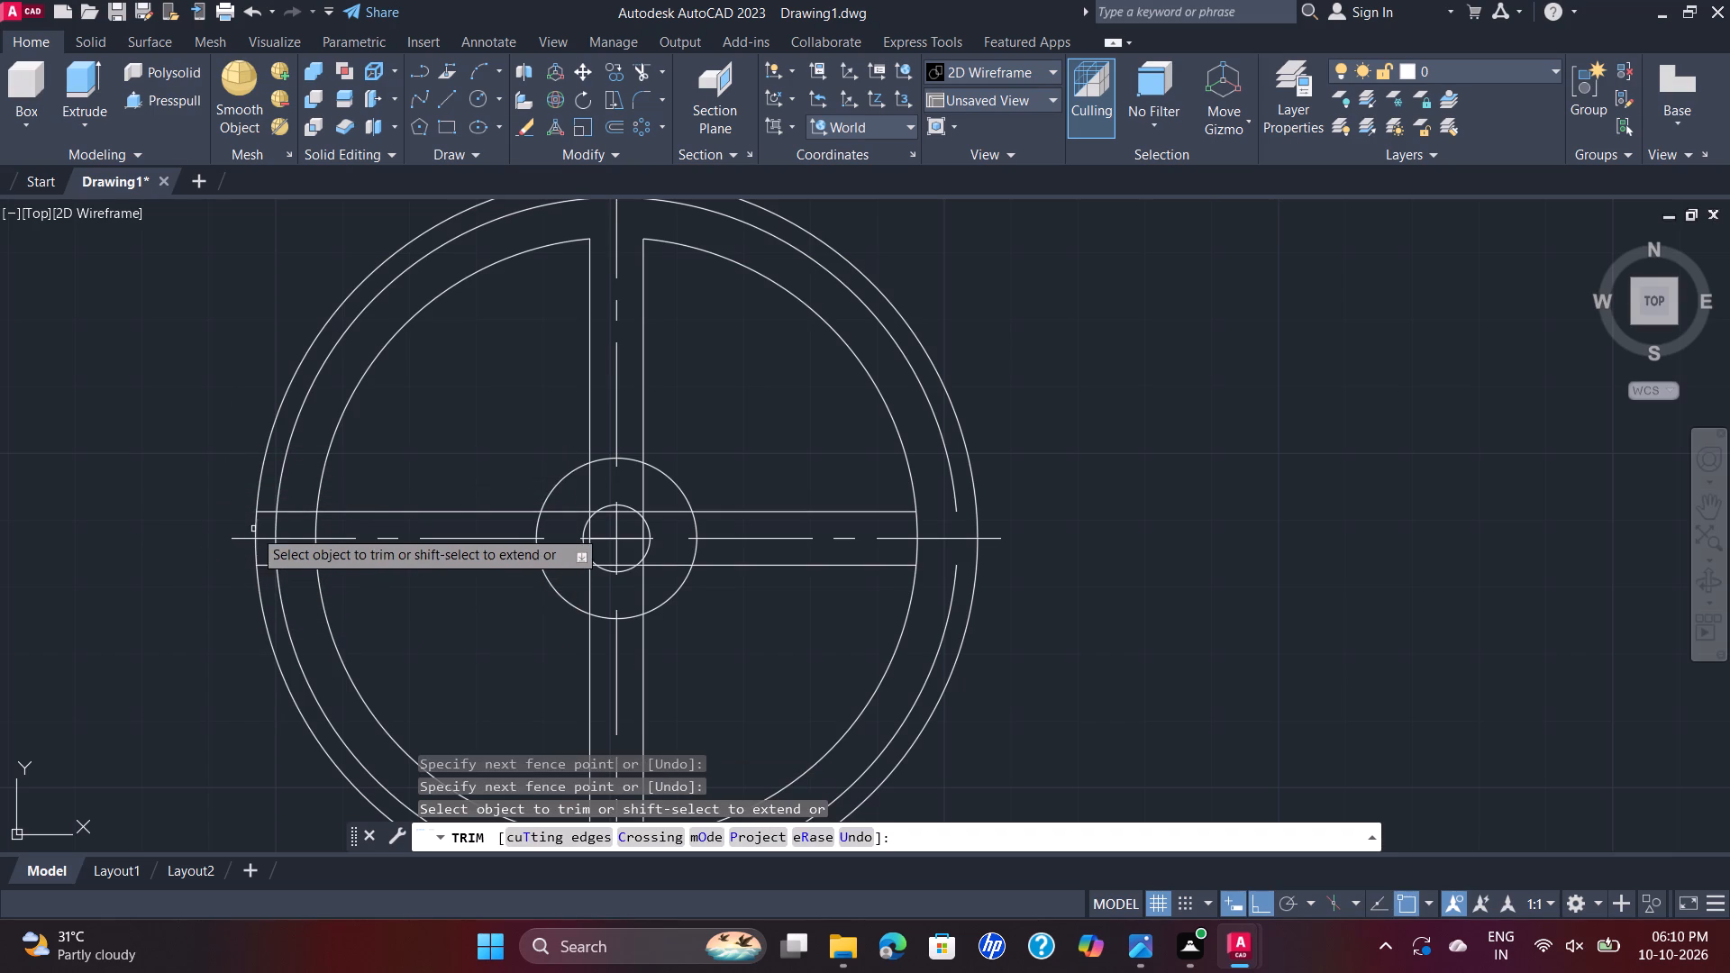
{"action": "left_click", "coordinate": [267, 514]}
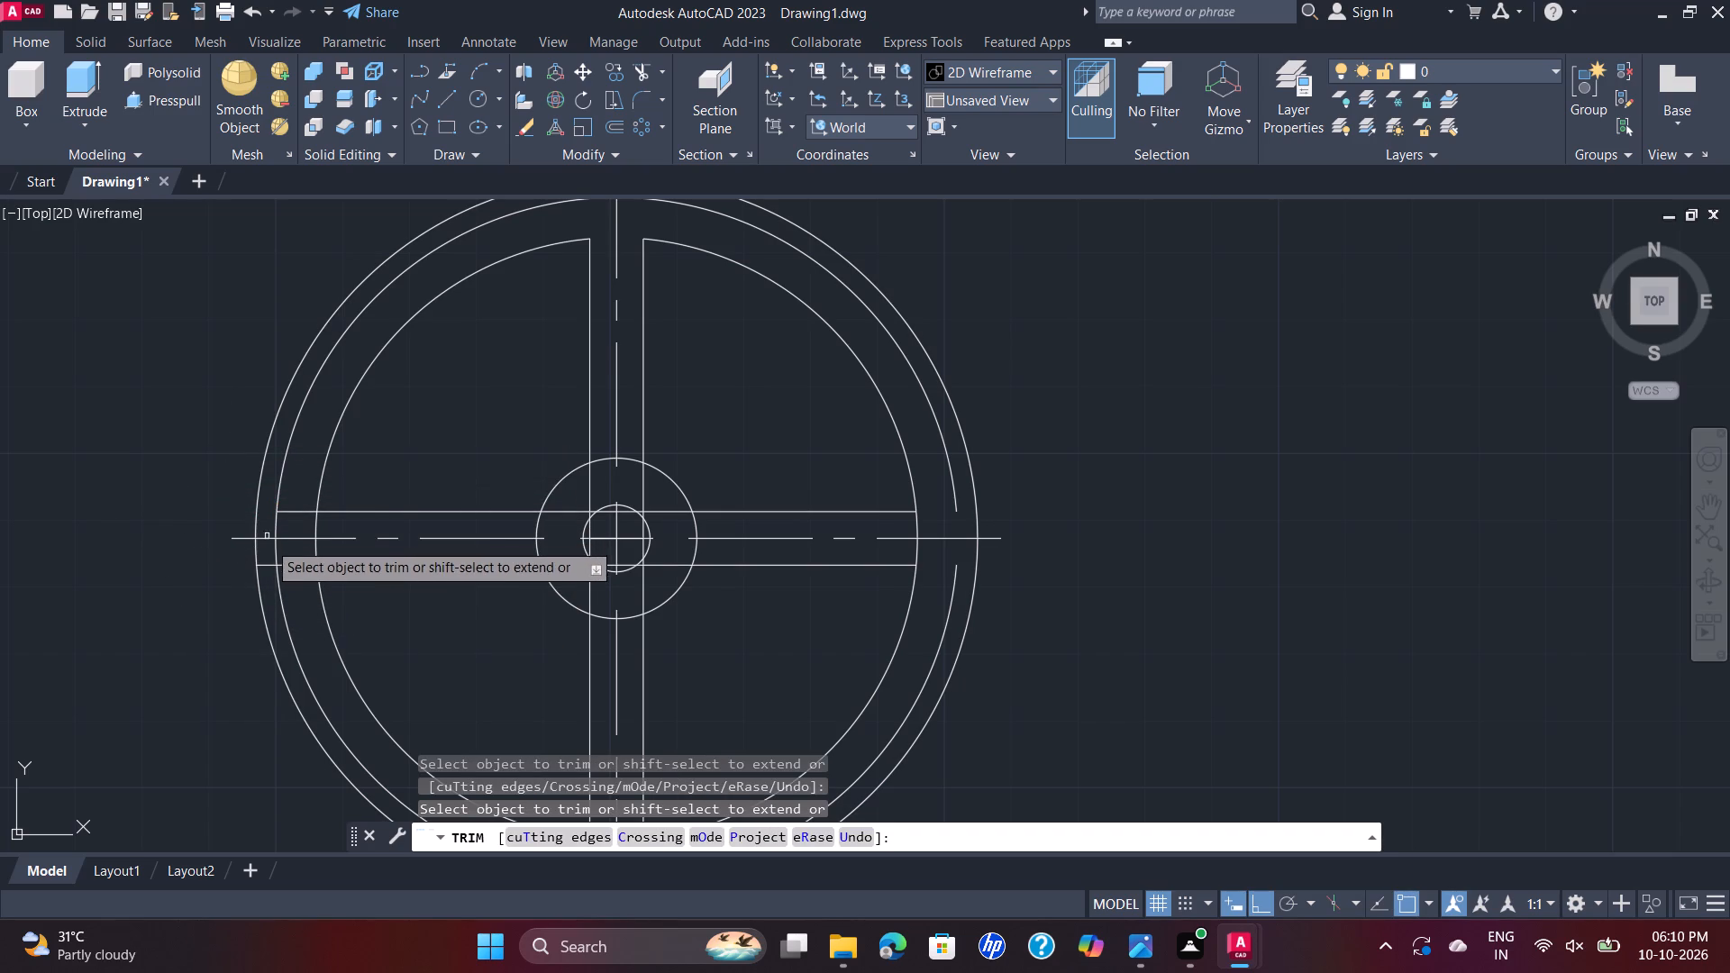
{"action": "left_click", "coordinate": [269, 562]}
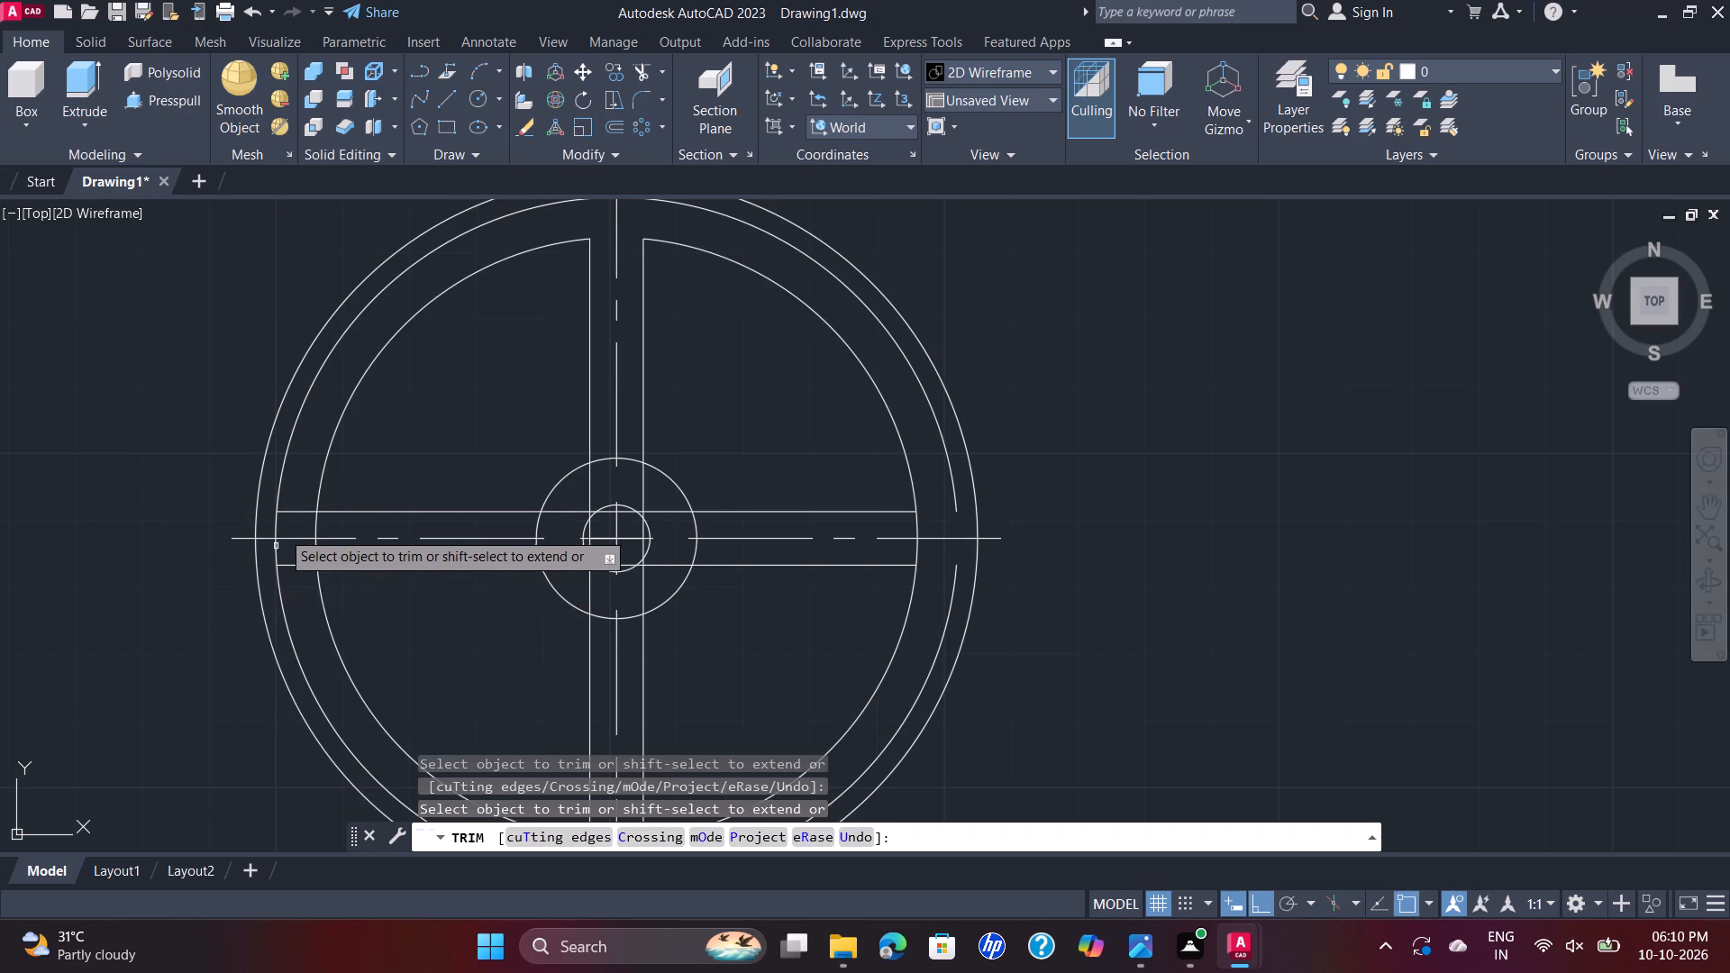
{"action": "left_click_drag", "start_coordinate": [304, 477], "coordinate": [287, 574]}
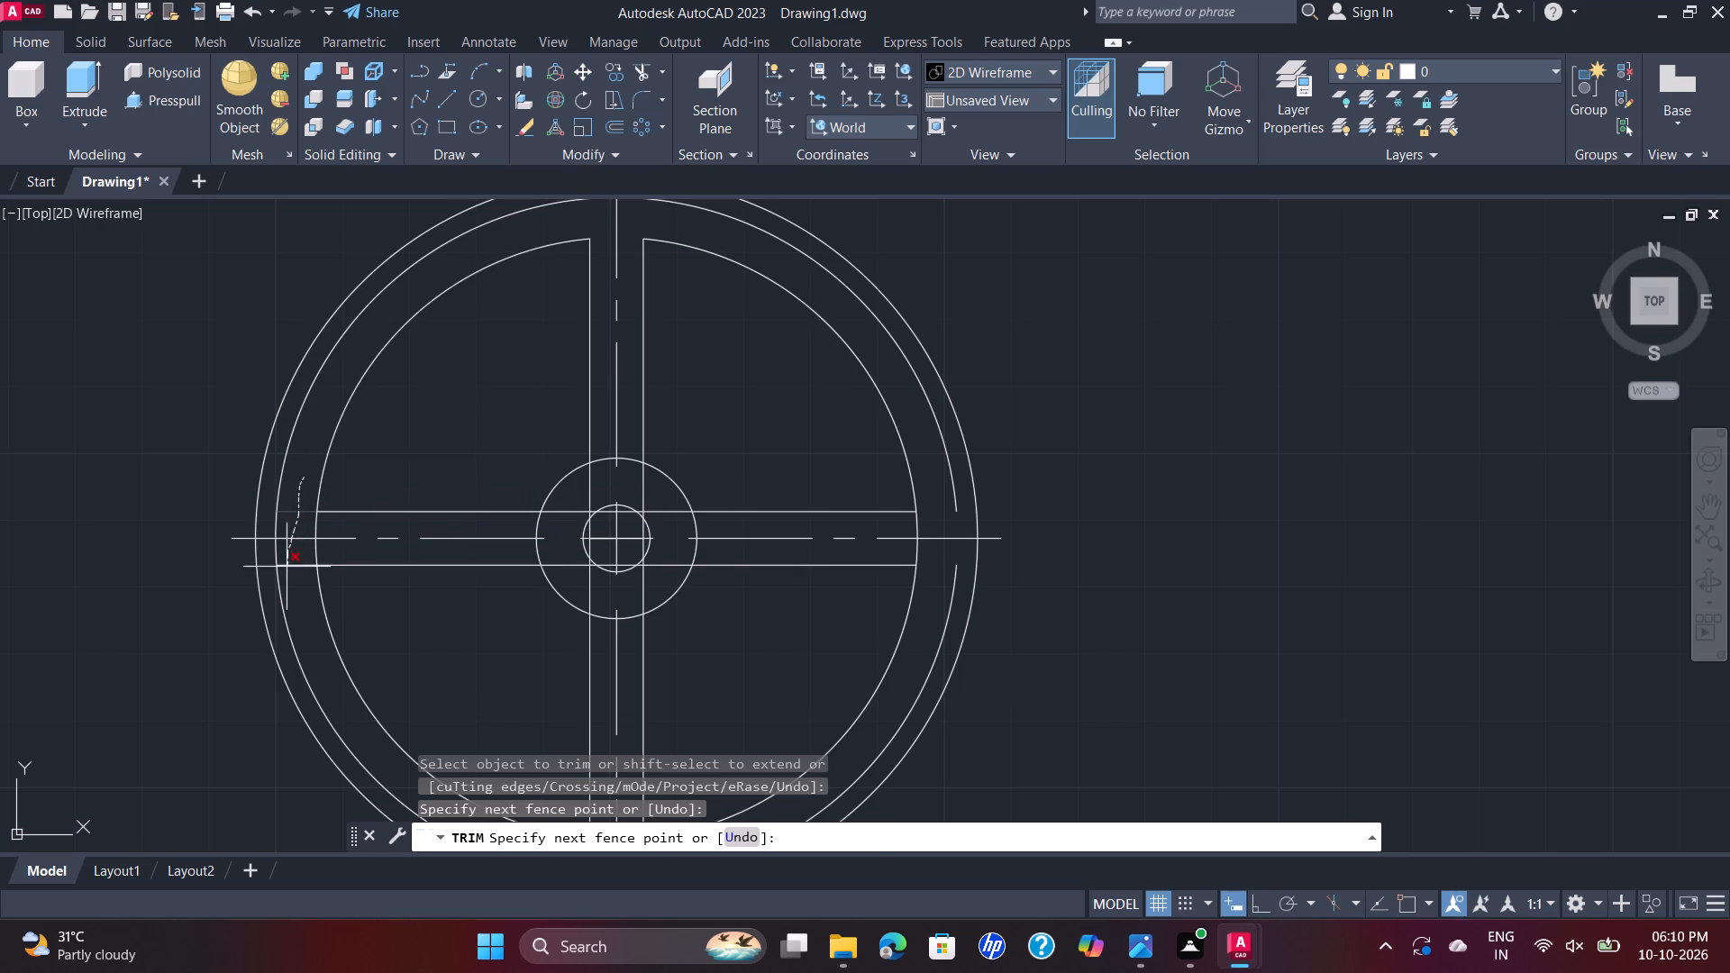
{"action": "left_click_drag", "start_coordinate": [287, 574], "coordinate": [297, 588]}
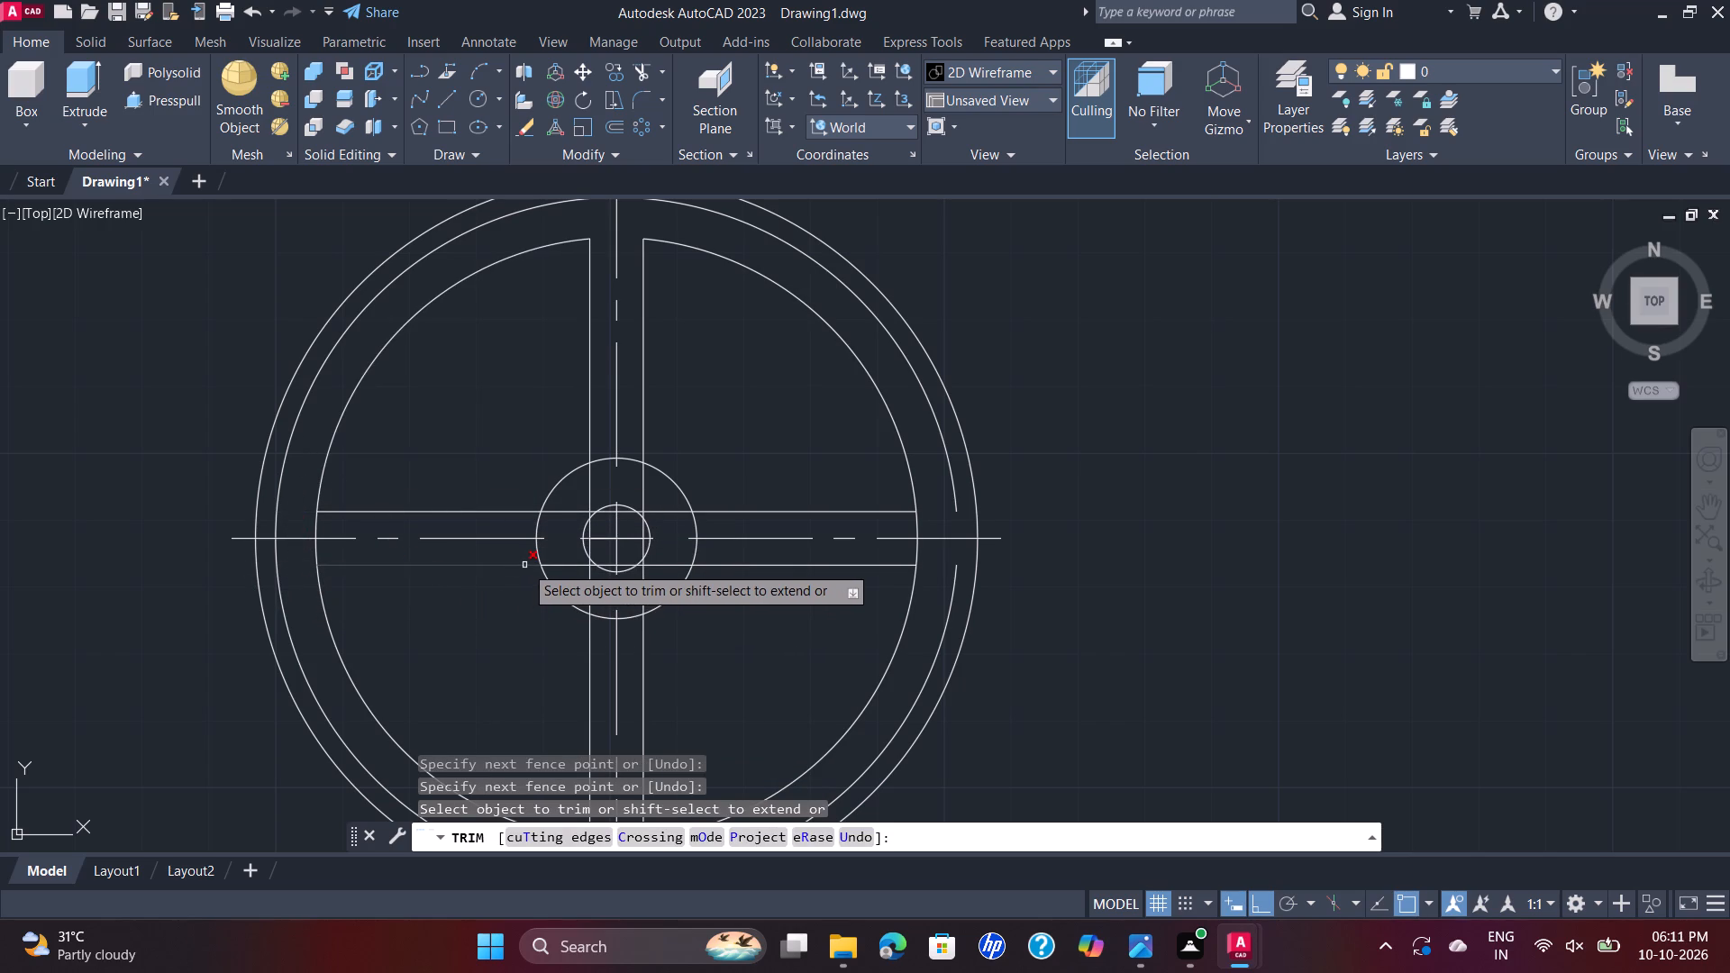
Trim the lower slot's sides outside the outermost circle and between the inner two large circles, and remove its closing line.
{"action": "scroll", "coordinate": [601, 485], "scroll_direction": "up", "scroll_amount": 1}
{"action": "scroll", "coordinate": [601, 485], "scroll_direction": "down", "scroll_amount": 1}
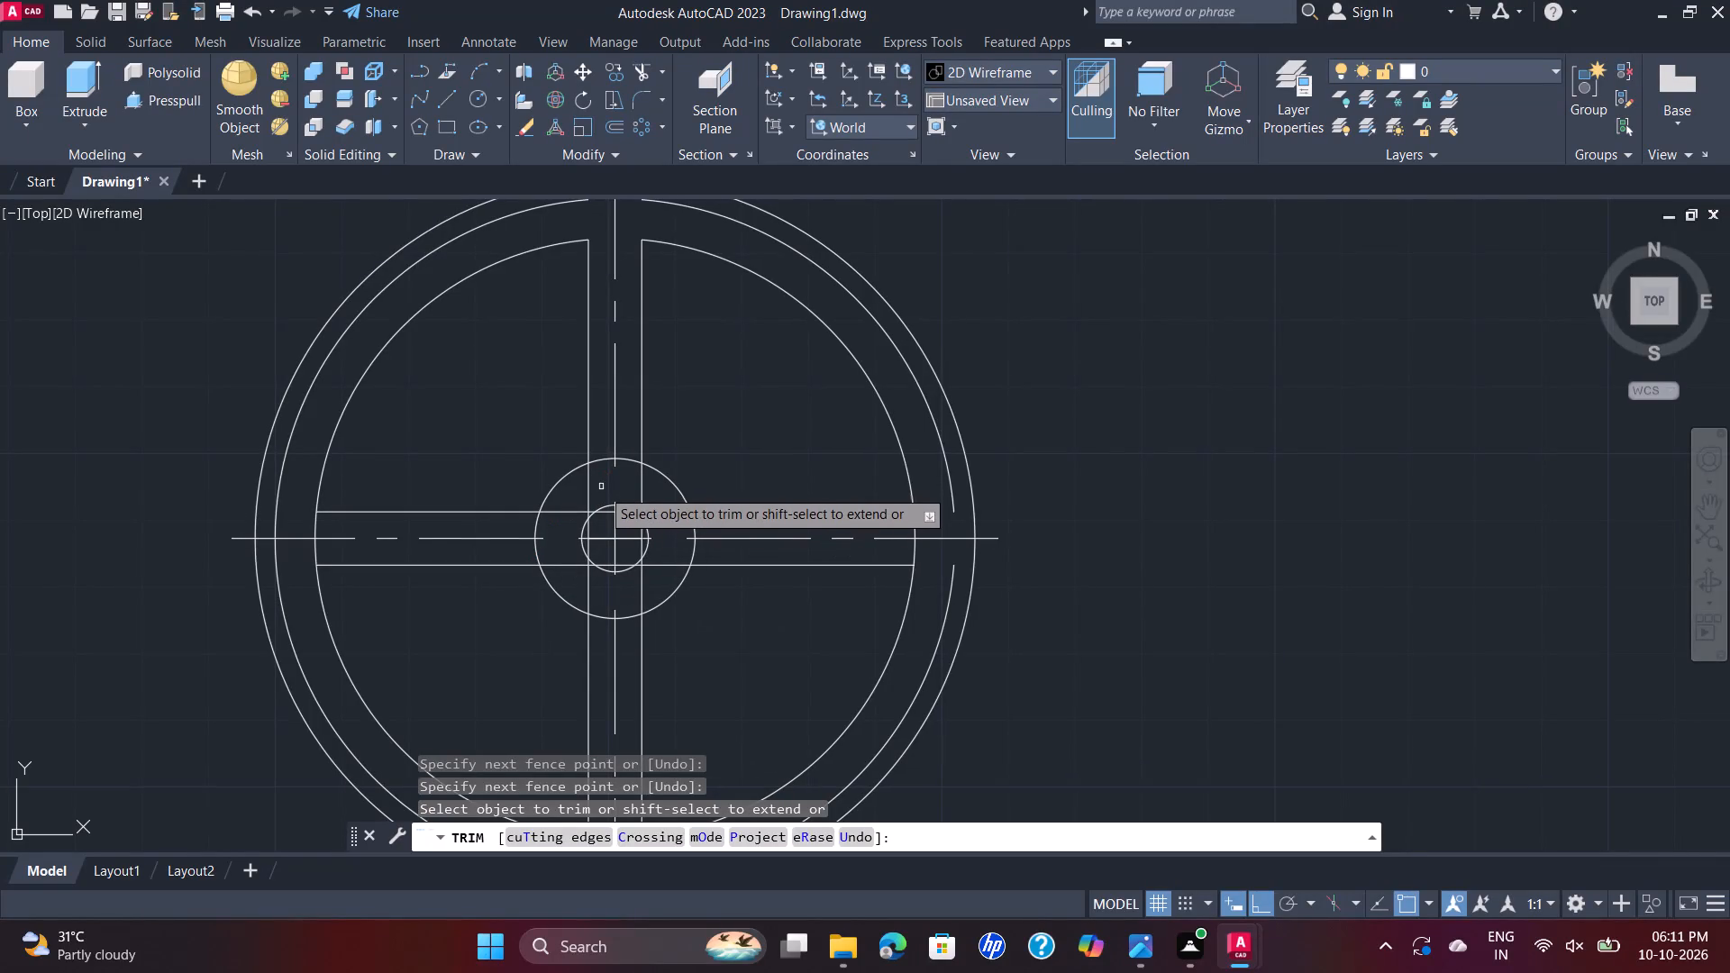
{"action": "scroll", "coordinate": [527, 592], "scroll_direction": "down", "scroll_amount": 1}
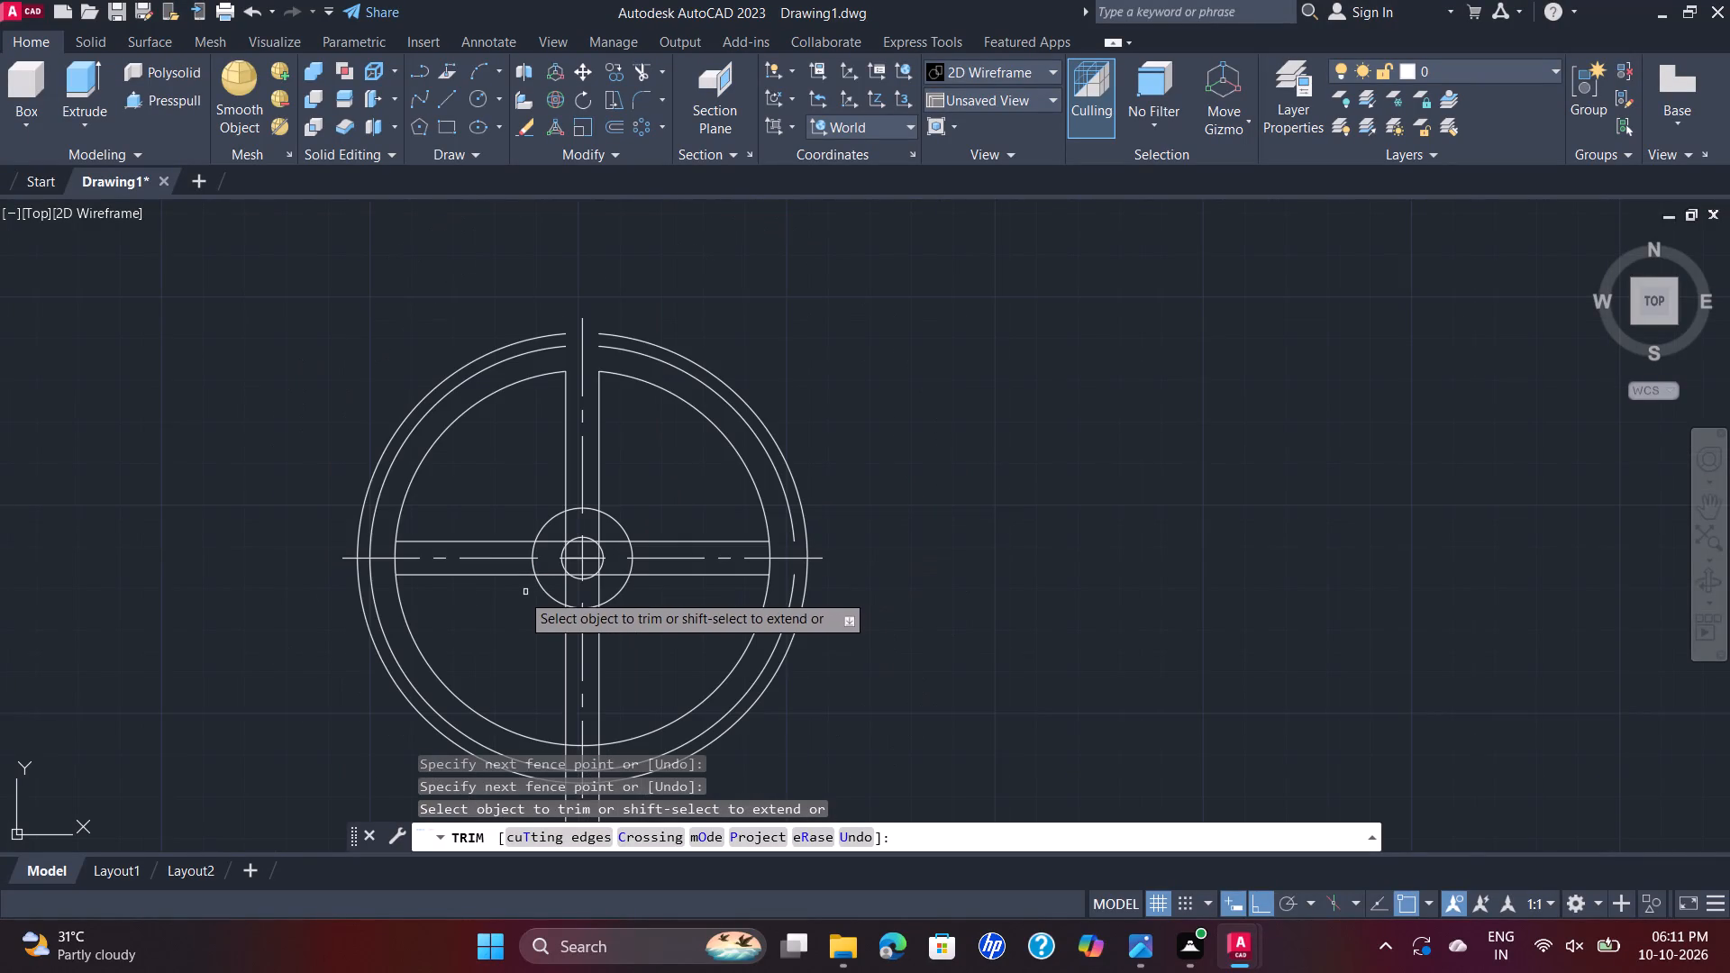
{"action": "scroll", "coordinate": [508, 601], "scroll_direction": "up", "scroll_amount": 1}
{"action": "middle_click_drag", "start_coordinate": [505, 665], "coordinate": [530, 512]}
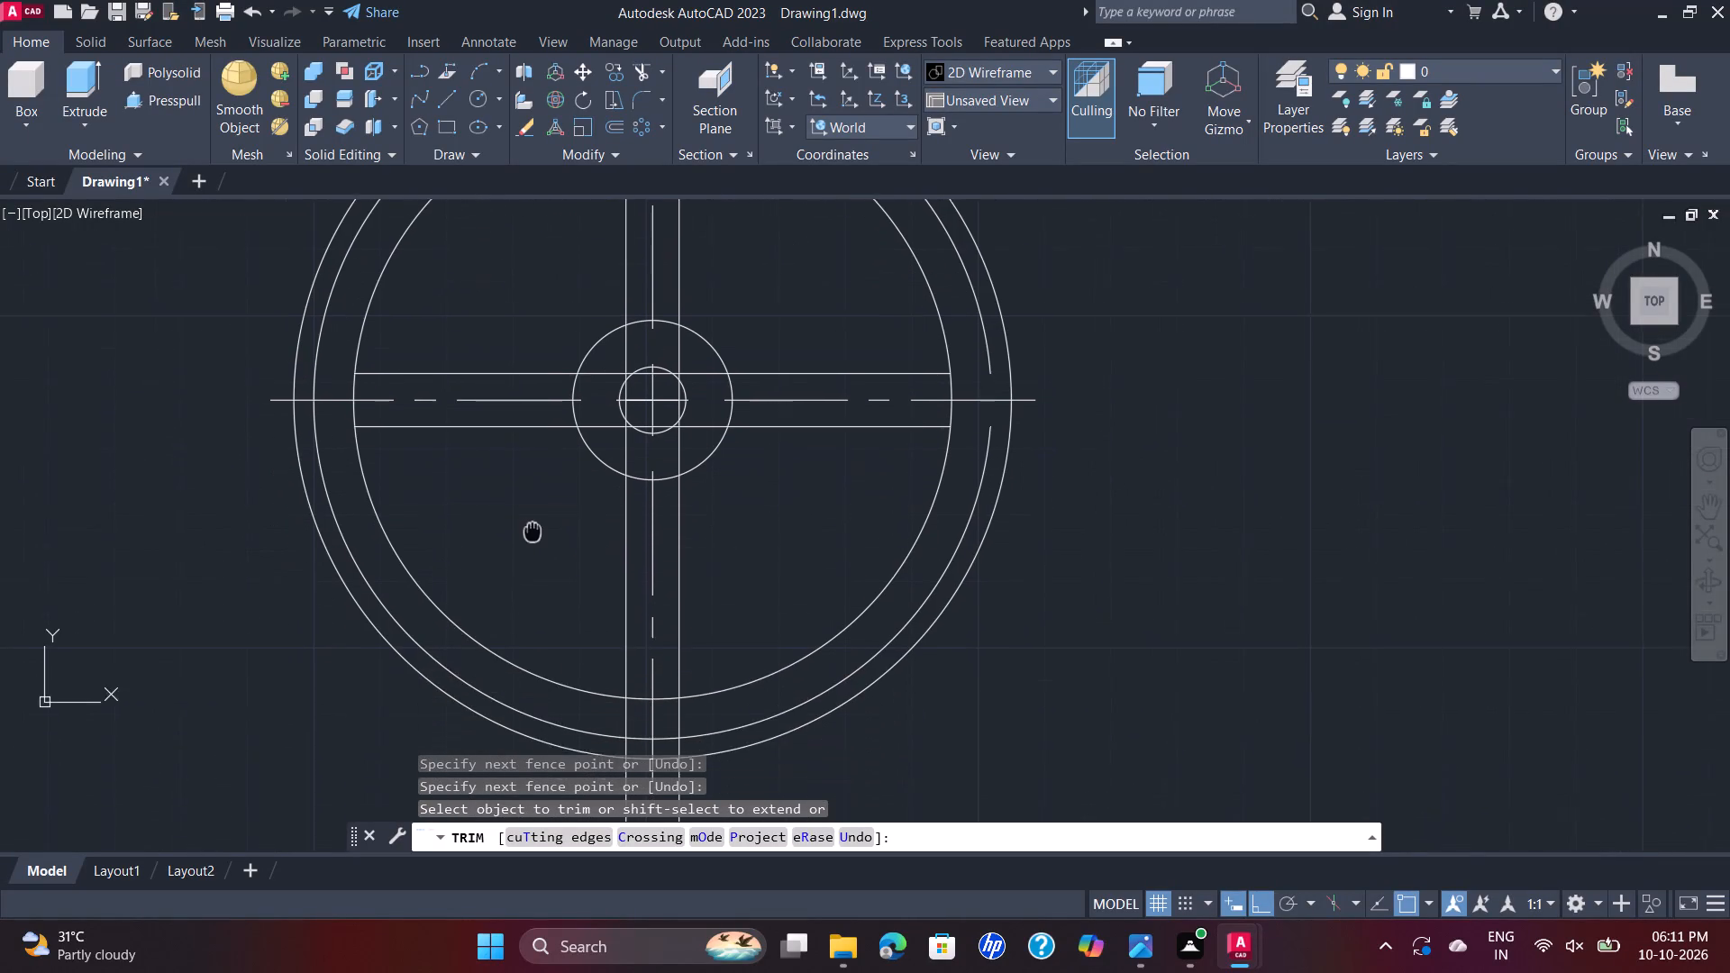
{"action": "middle_click_drag", "start_coordinate": [530, 512], "coordinate": [528, 494]}
{"action": "middle_click_drag", "start_coordinate": [720, 755], "coordinate": [717, 594]}
{"action": "left_click_drag", "start_coordinate": [574, 586], "coordinate": [771, 637]}
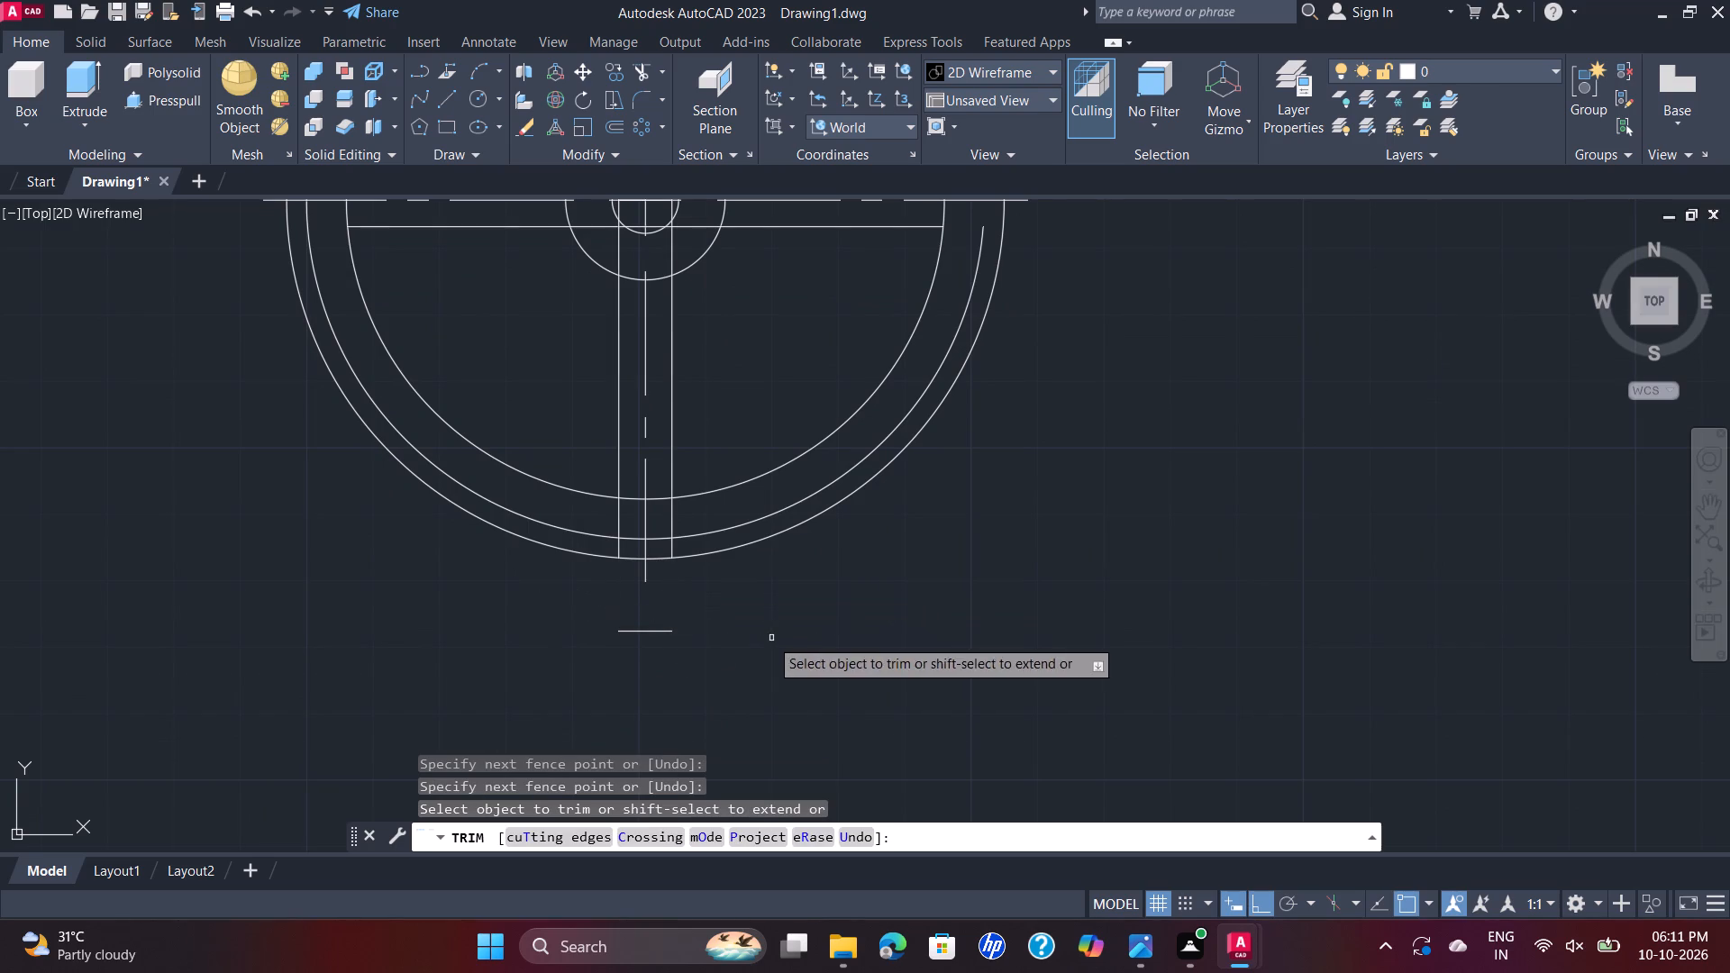
{"action": "left_click", "coordinate": [648, 630]}
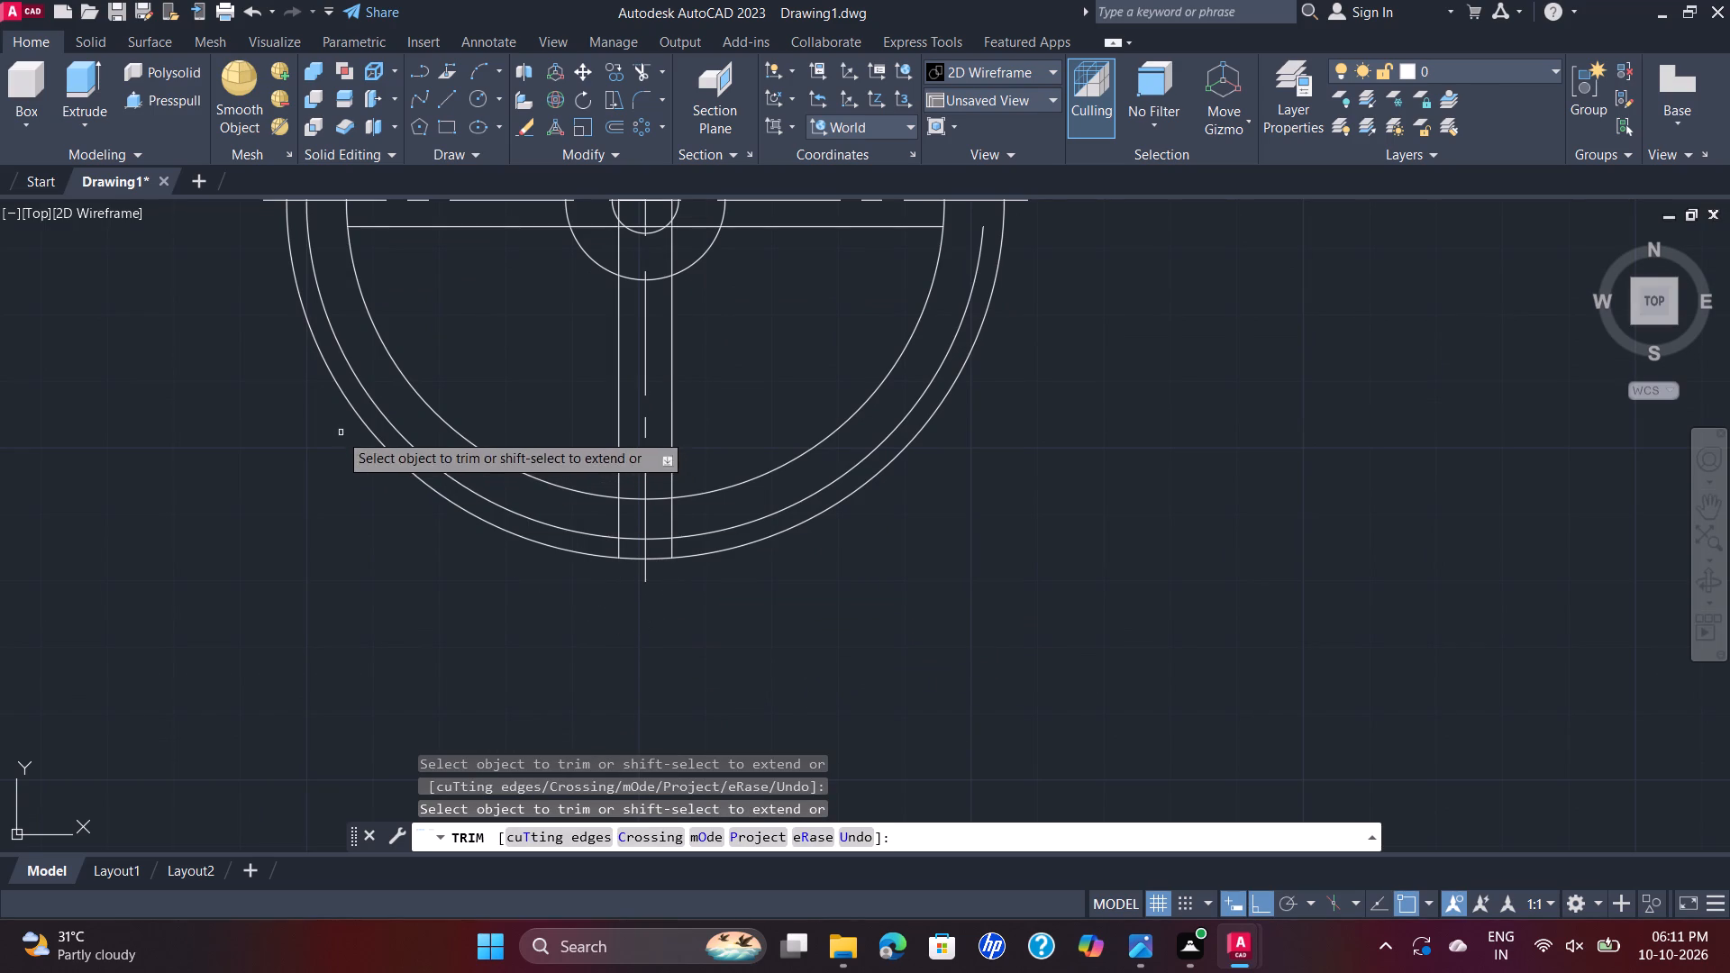
{"action": "left_click", "coordinate": [615, 514]}
{"action": "left_click_drag", "start_coordinate": [642, 514], "coordinate": [695, 519]}
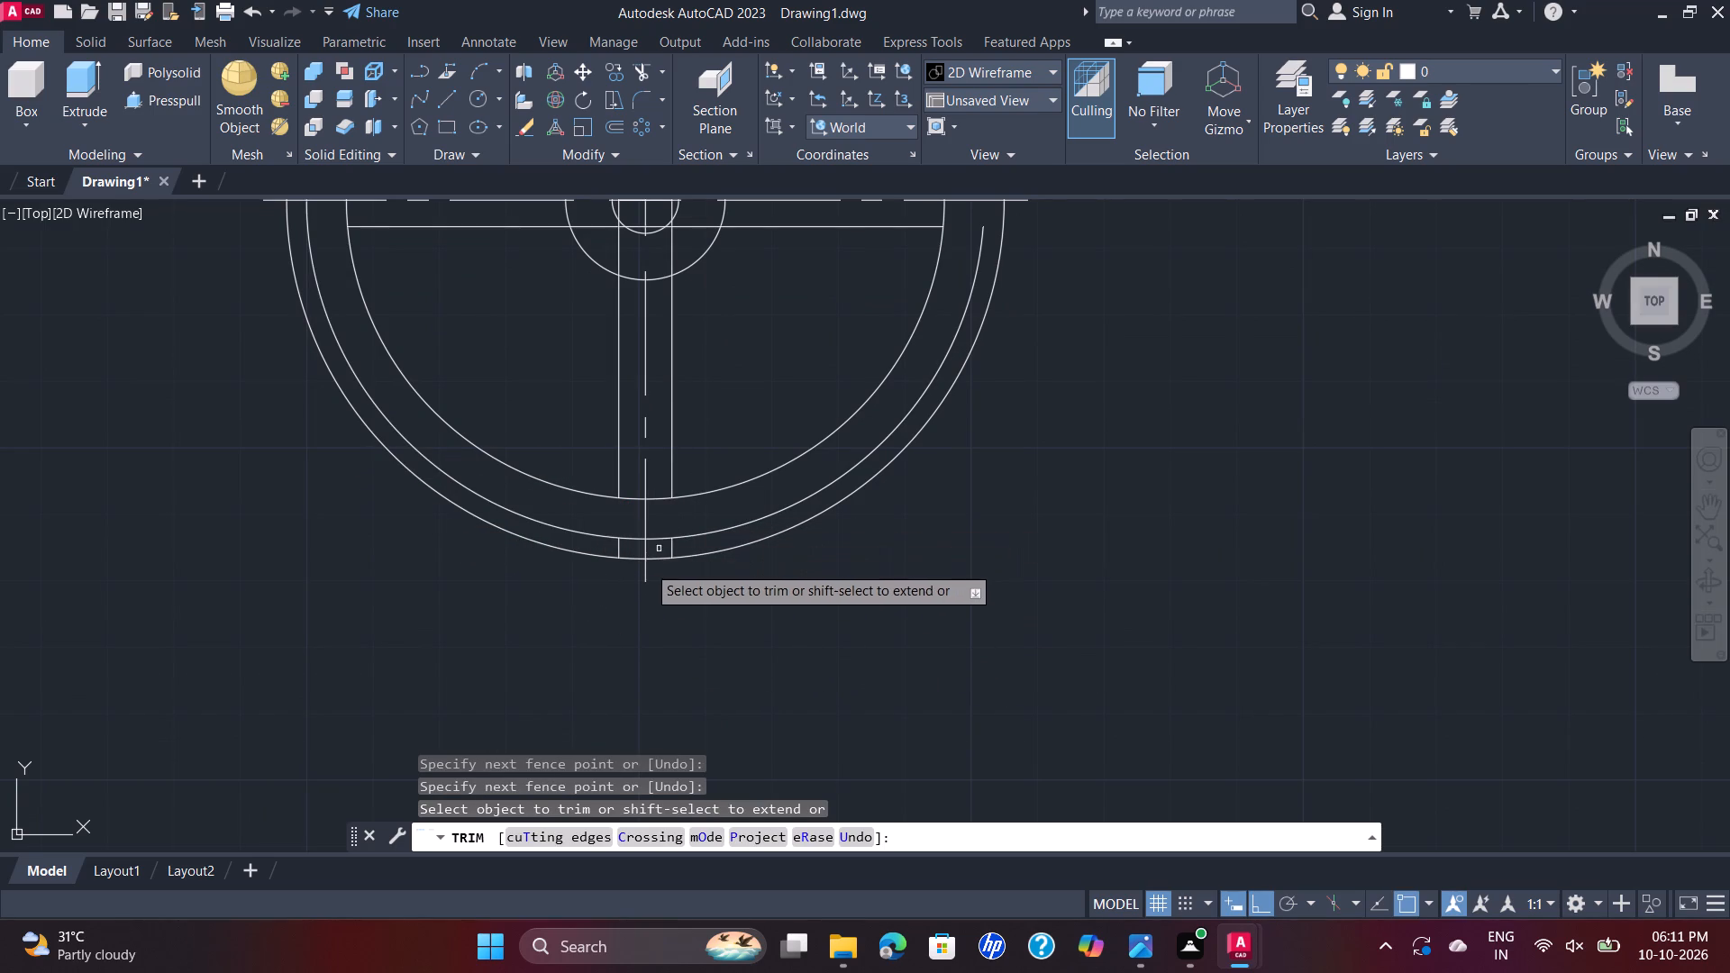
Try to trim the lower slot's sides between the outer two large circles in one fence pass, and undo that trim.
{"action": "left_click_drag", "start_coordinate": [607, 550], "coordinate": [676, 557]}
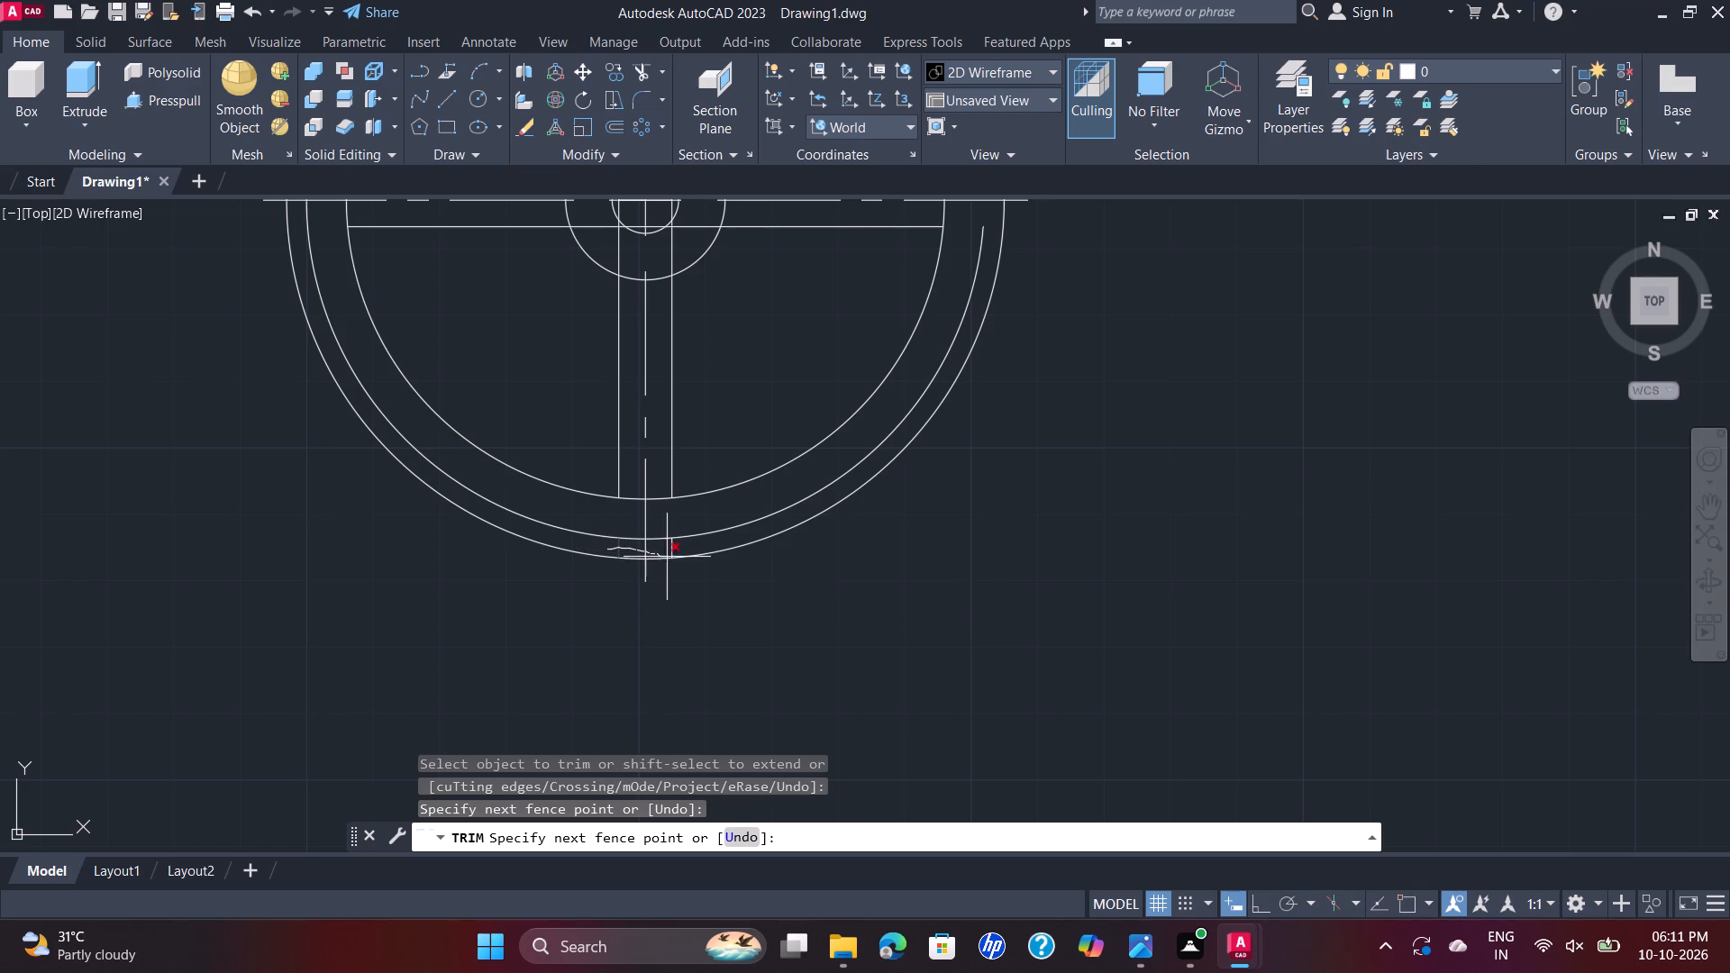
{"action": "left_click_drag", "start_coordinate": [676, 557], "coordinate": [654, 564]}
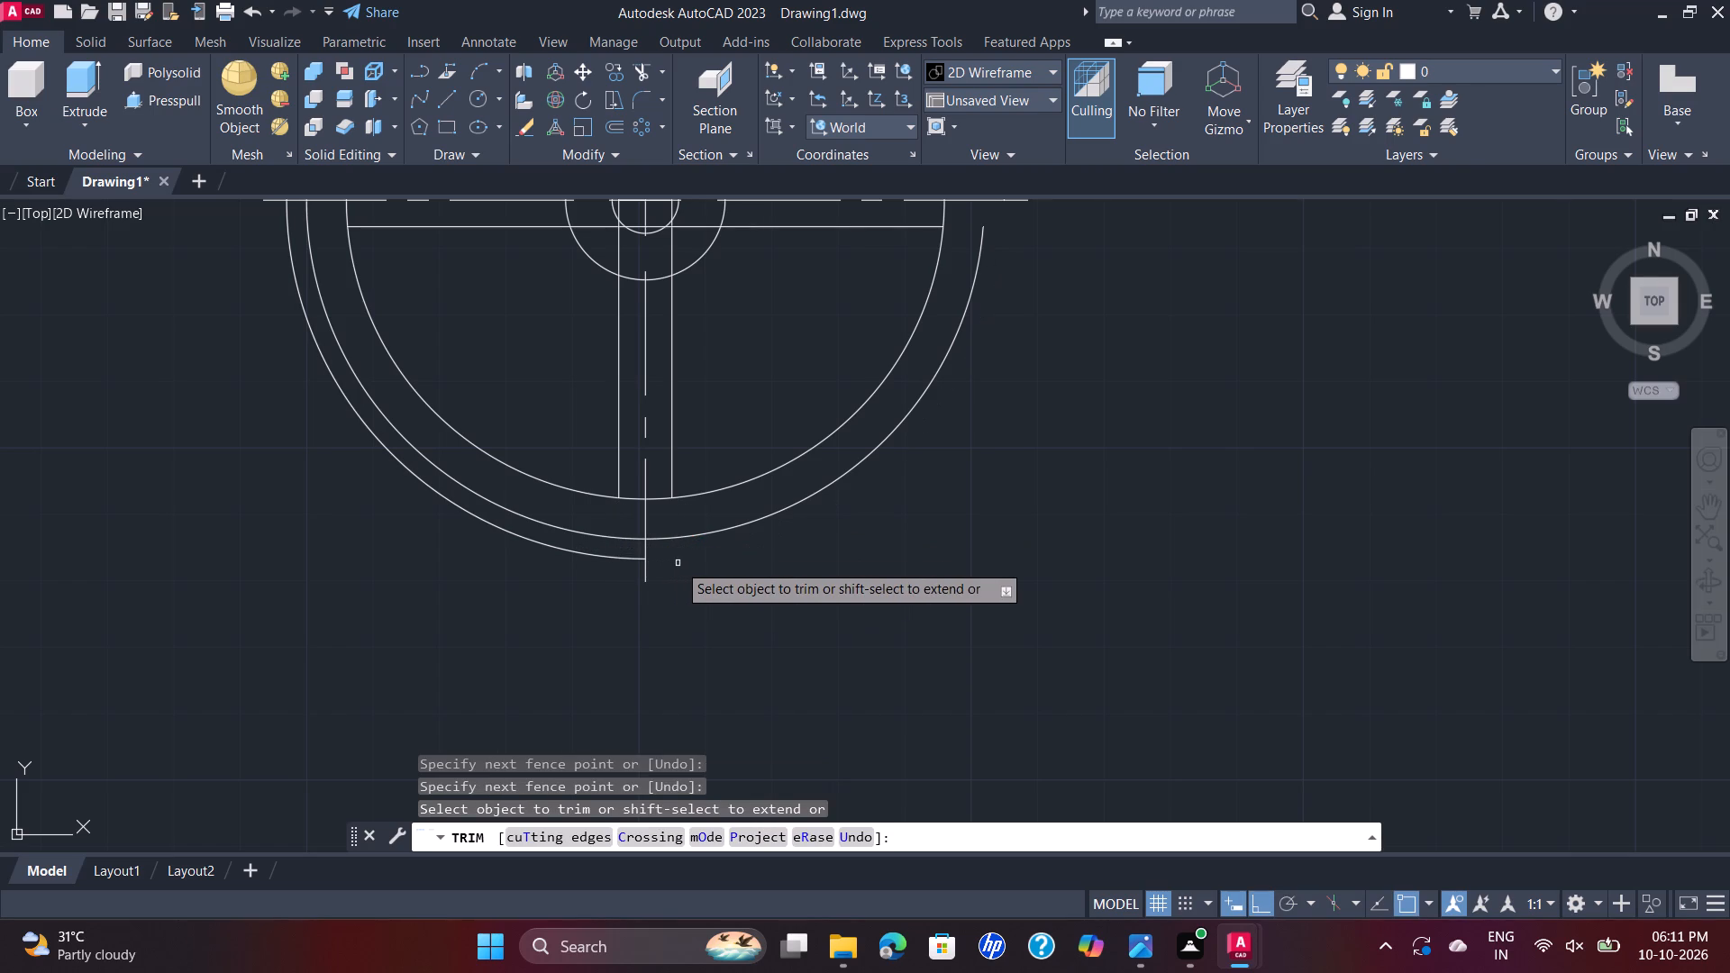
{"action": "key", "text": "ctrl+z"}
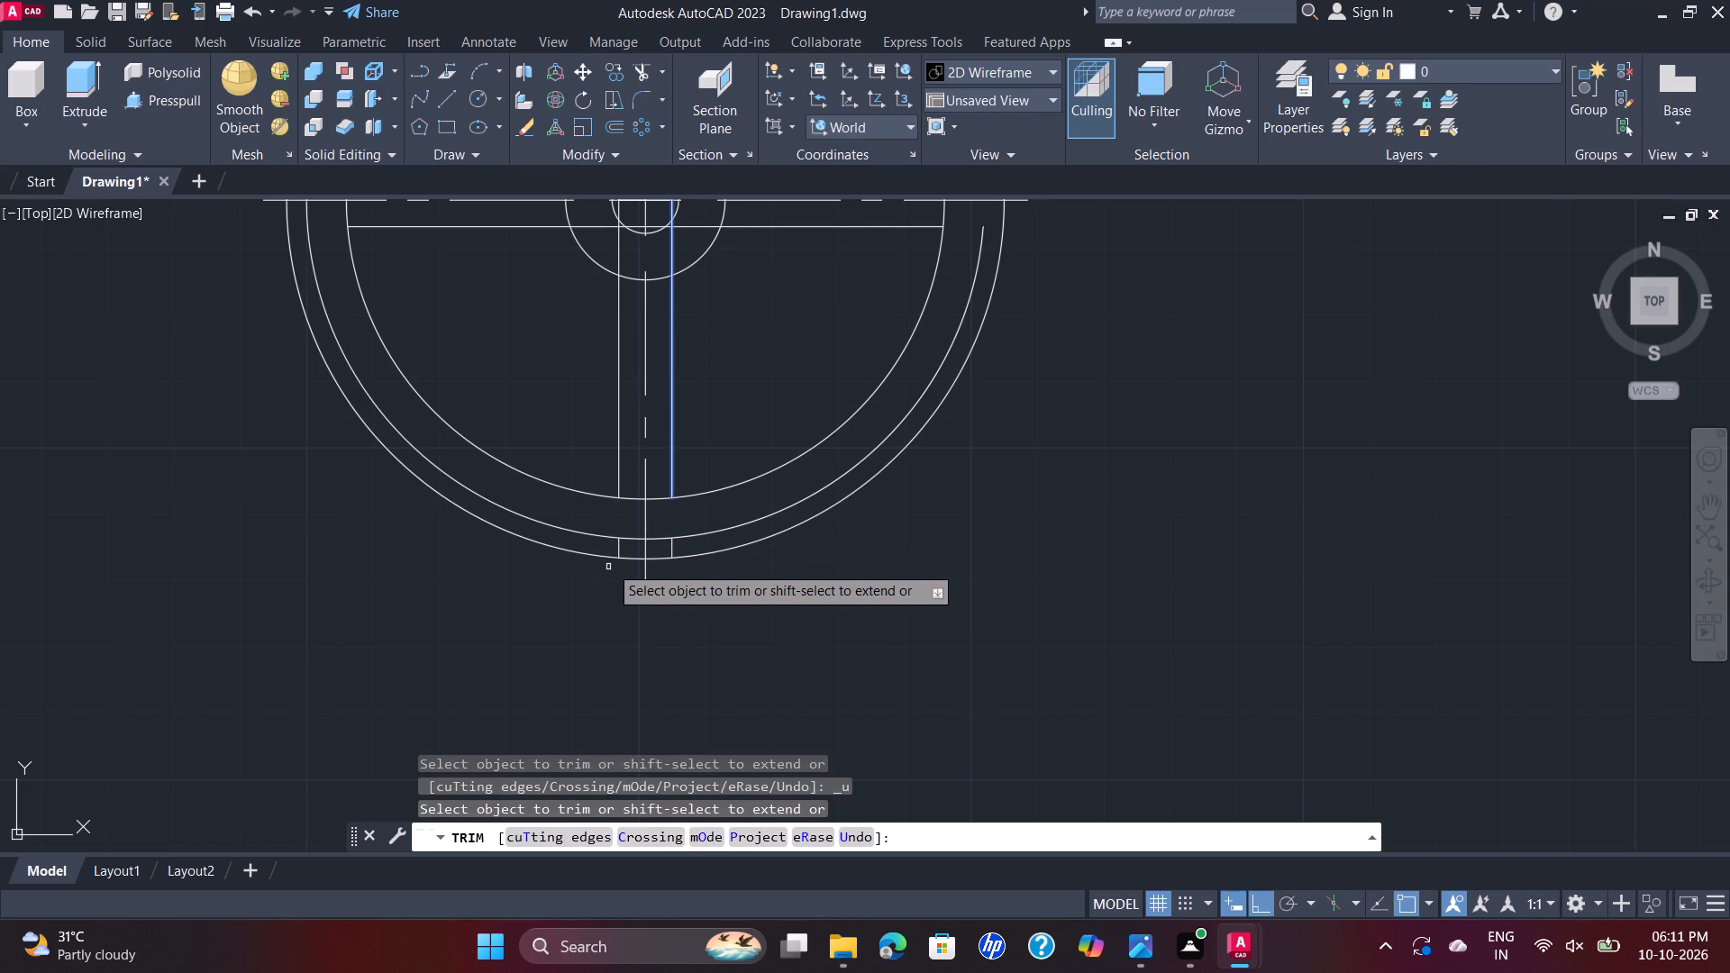
Trim the lower slot's two short side segments between the middle and outermost large circles.
{"action": "left_click", "coordinate": [616, 552]}
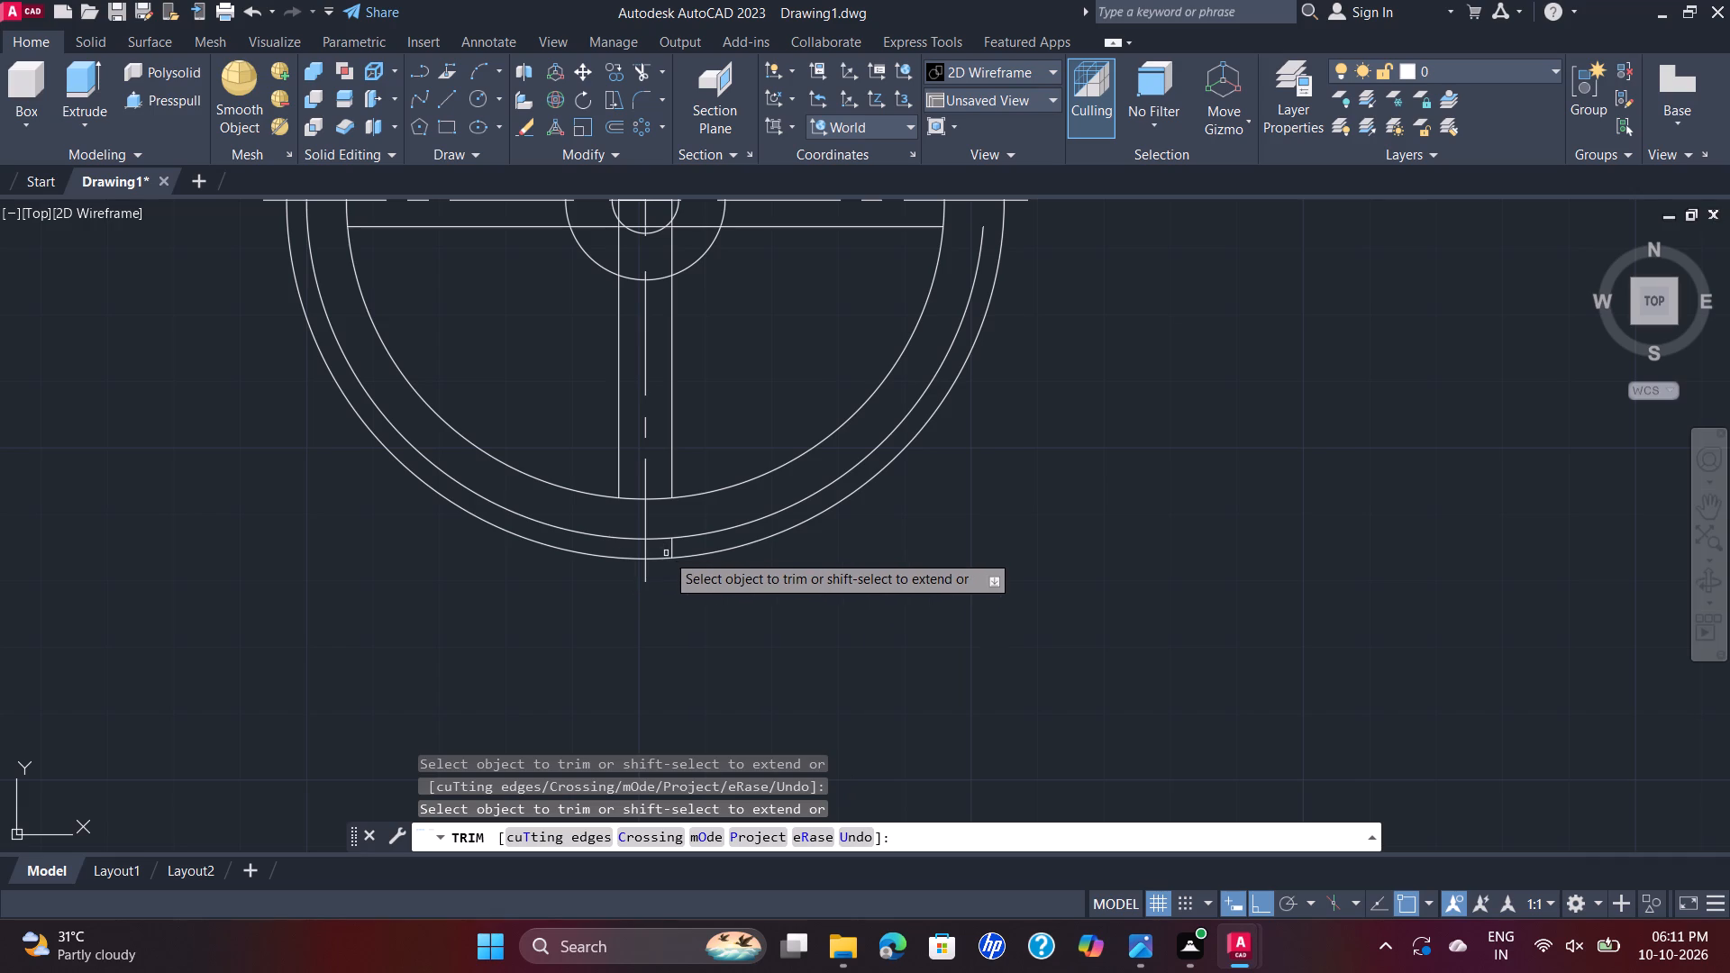
{"action": "left_click", "coordinate": [669, 553]}
Trim the inner large circle's arcs inside the right, left and lower slots, and end the Trim command.
{"action": "scroll", "coordinate": [867, 521], "scroll_direction": "down", "scroll_amount": 2}
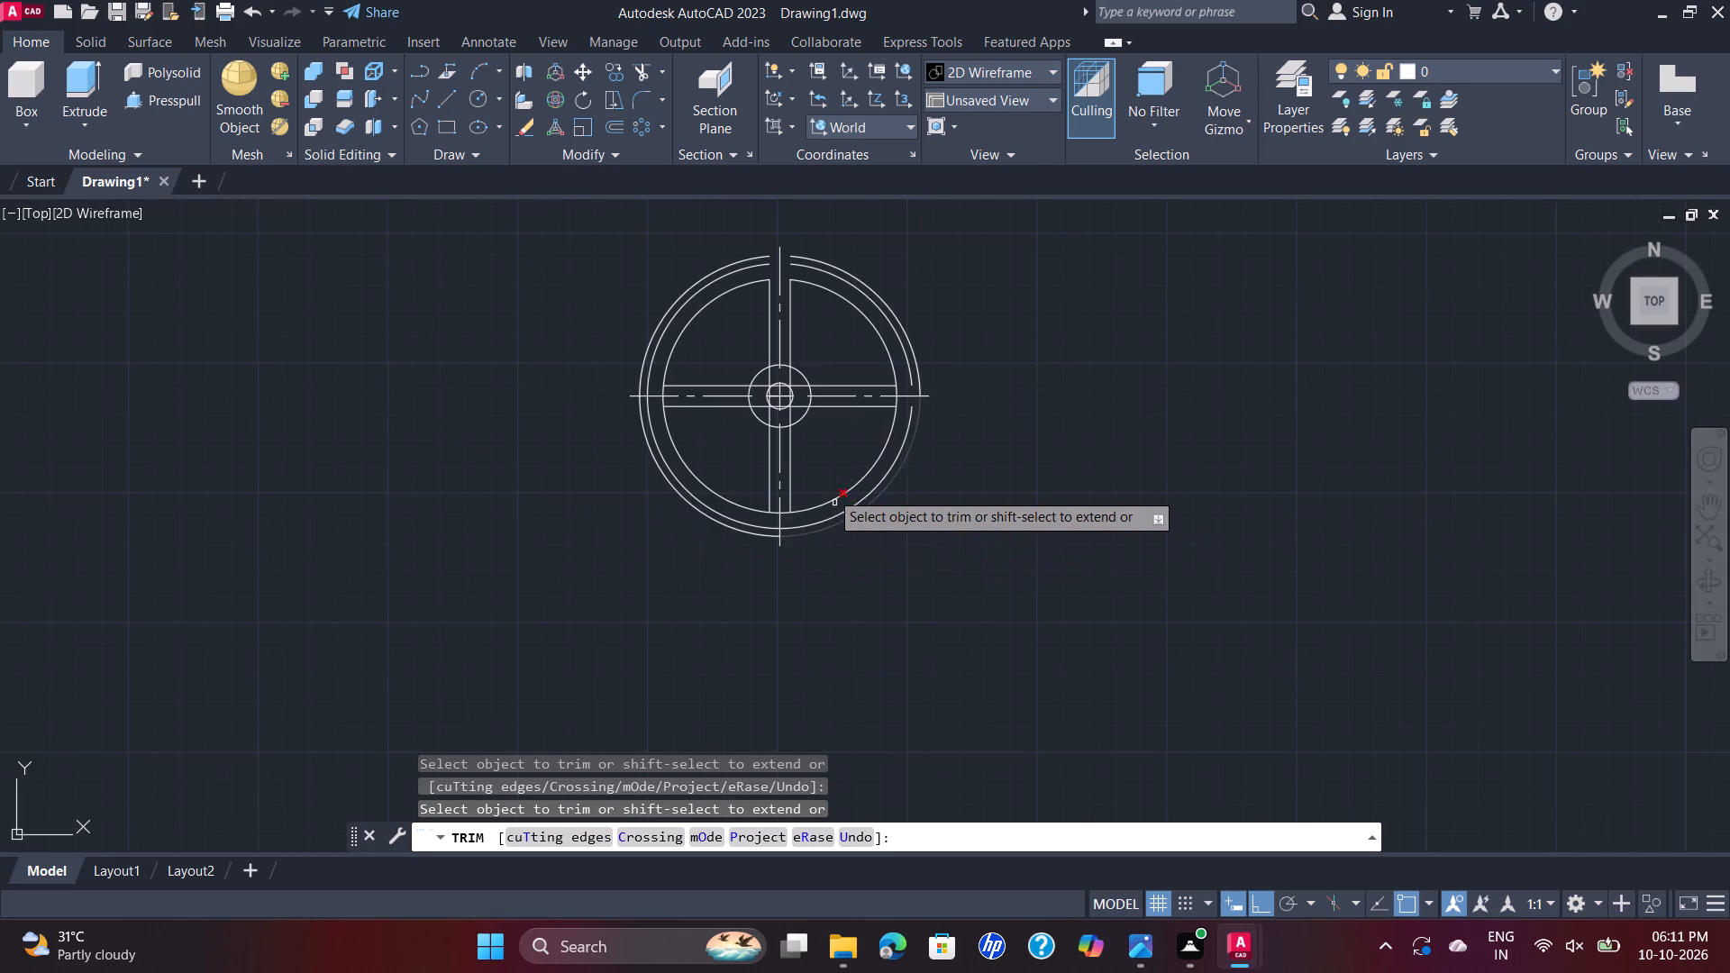
{"action": "scroll", "coordinate": [832, 477], "scroll_direction": "up", "scroll_amount": 1}
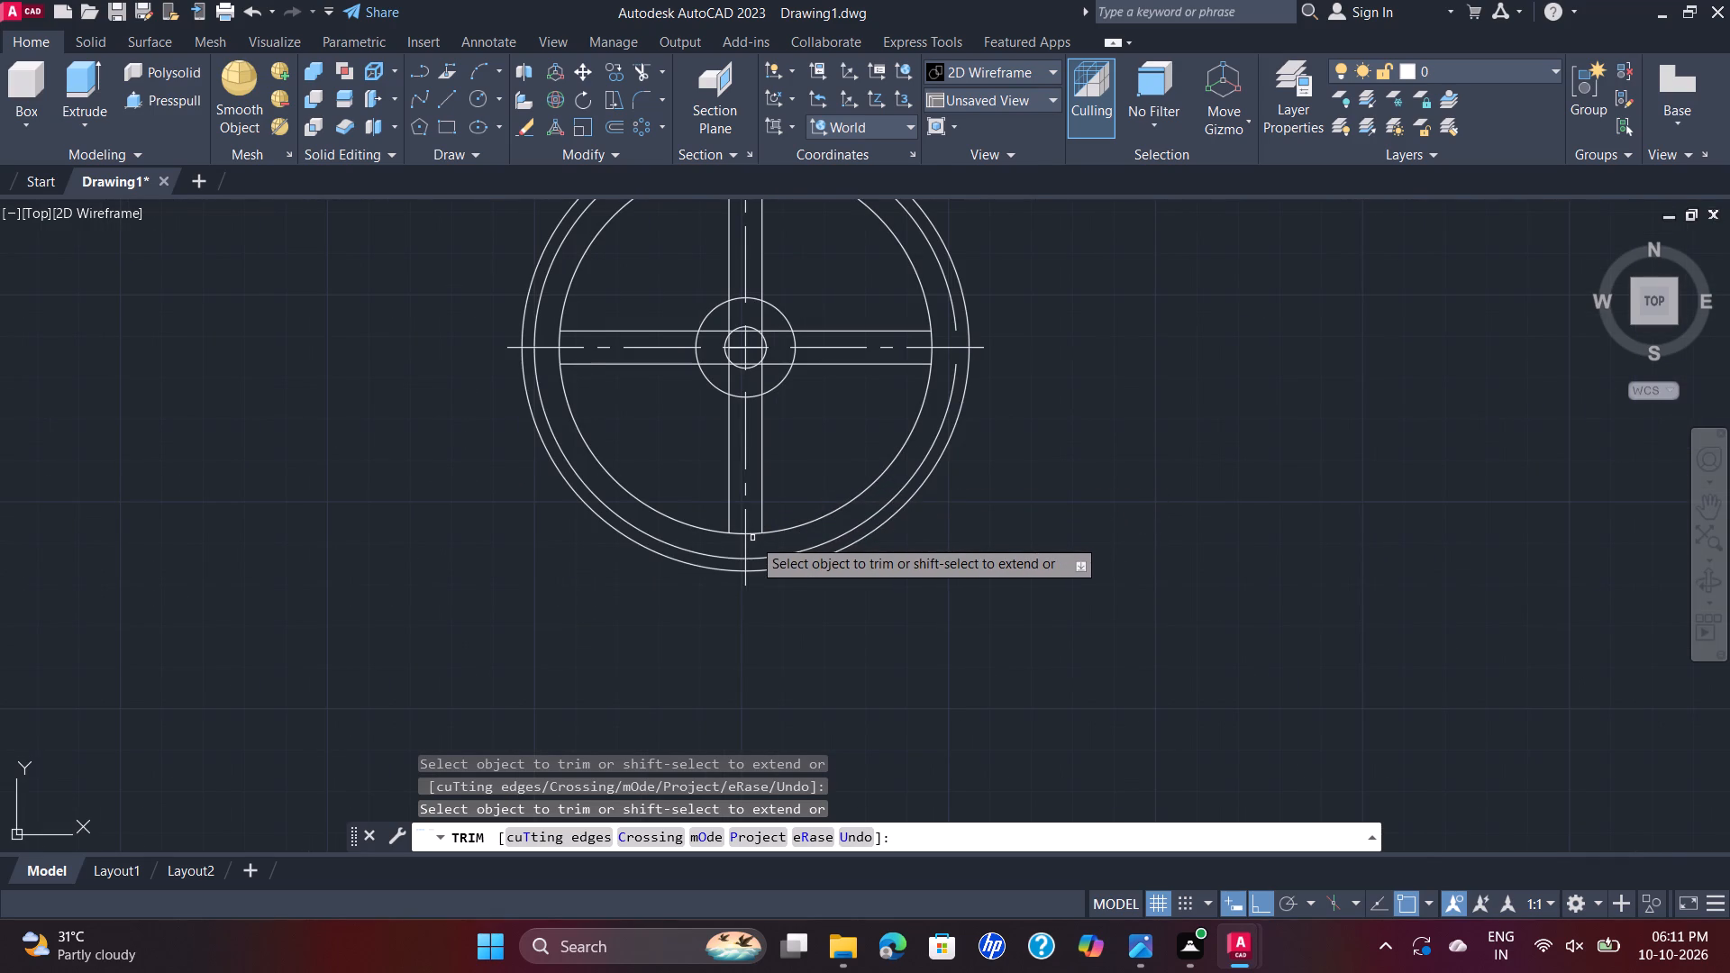
{"action": "scroll", "coordinate": [807, 426], "scroll_direction": "down", "scroll_amount": 2}
{"action": "scroll", "coordinate": [827, 359], "scroll_direction": "up", "scroll_amount": 2}
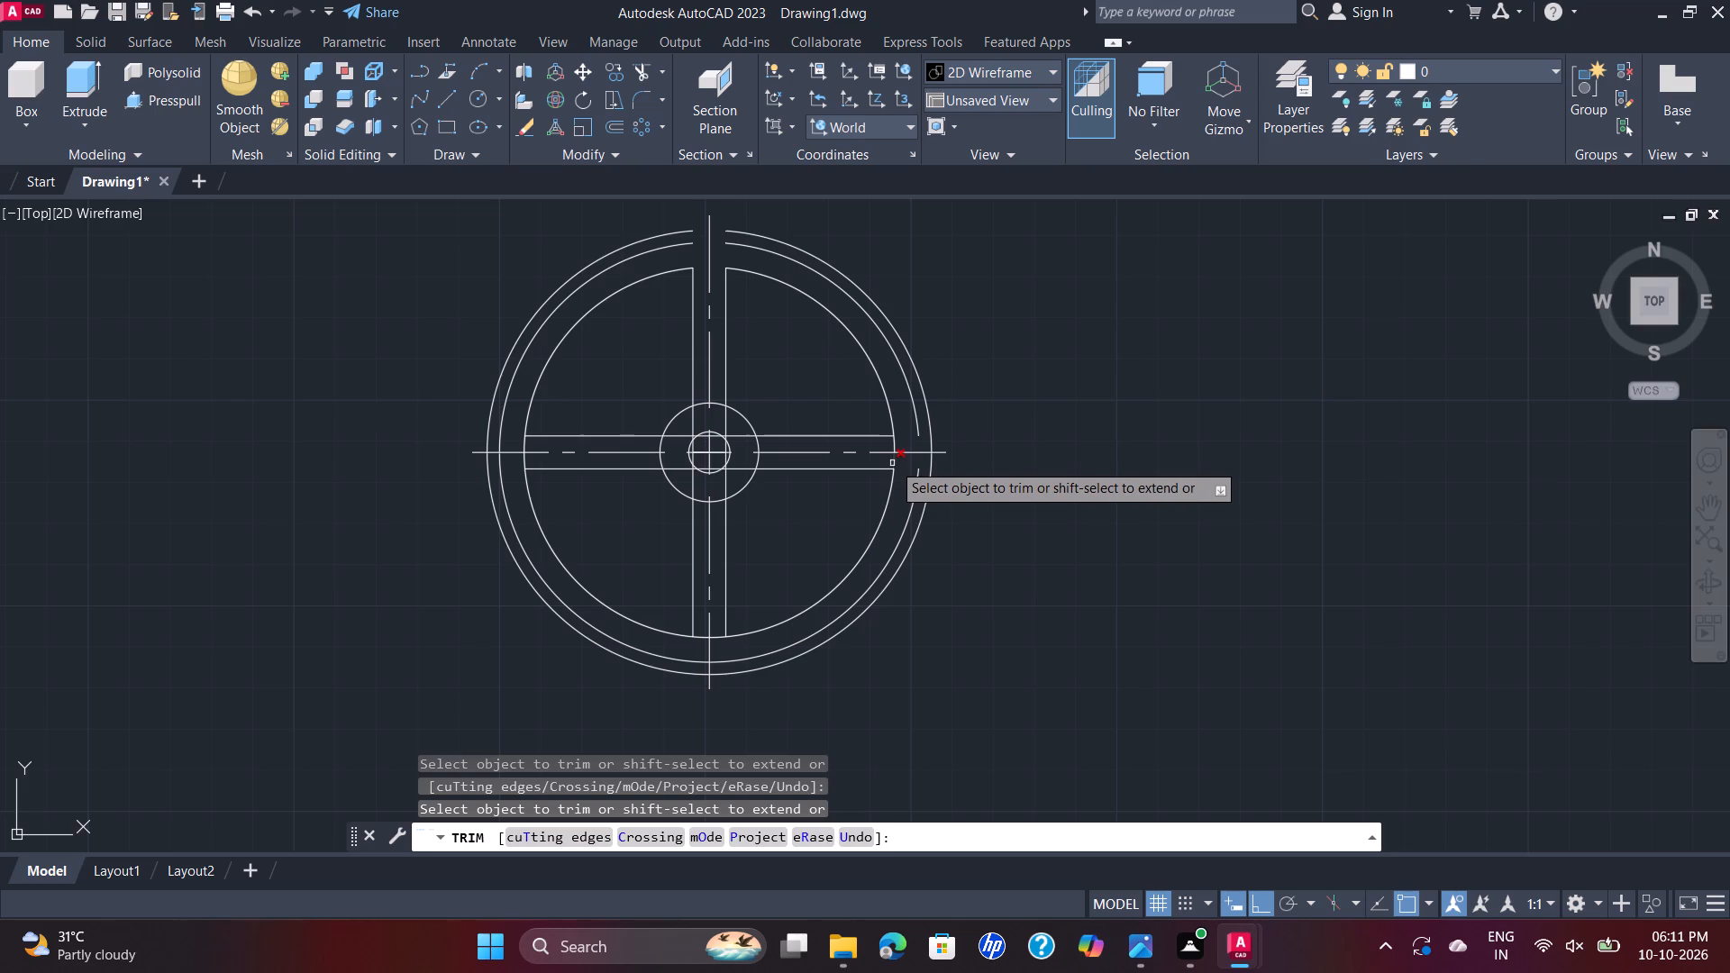
{"action": "left_click", "coordinate": [891, 461]}
{"action": "left_click", "coordinate": [891, 447]}
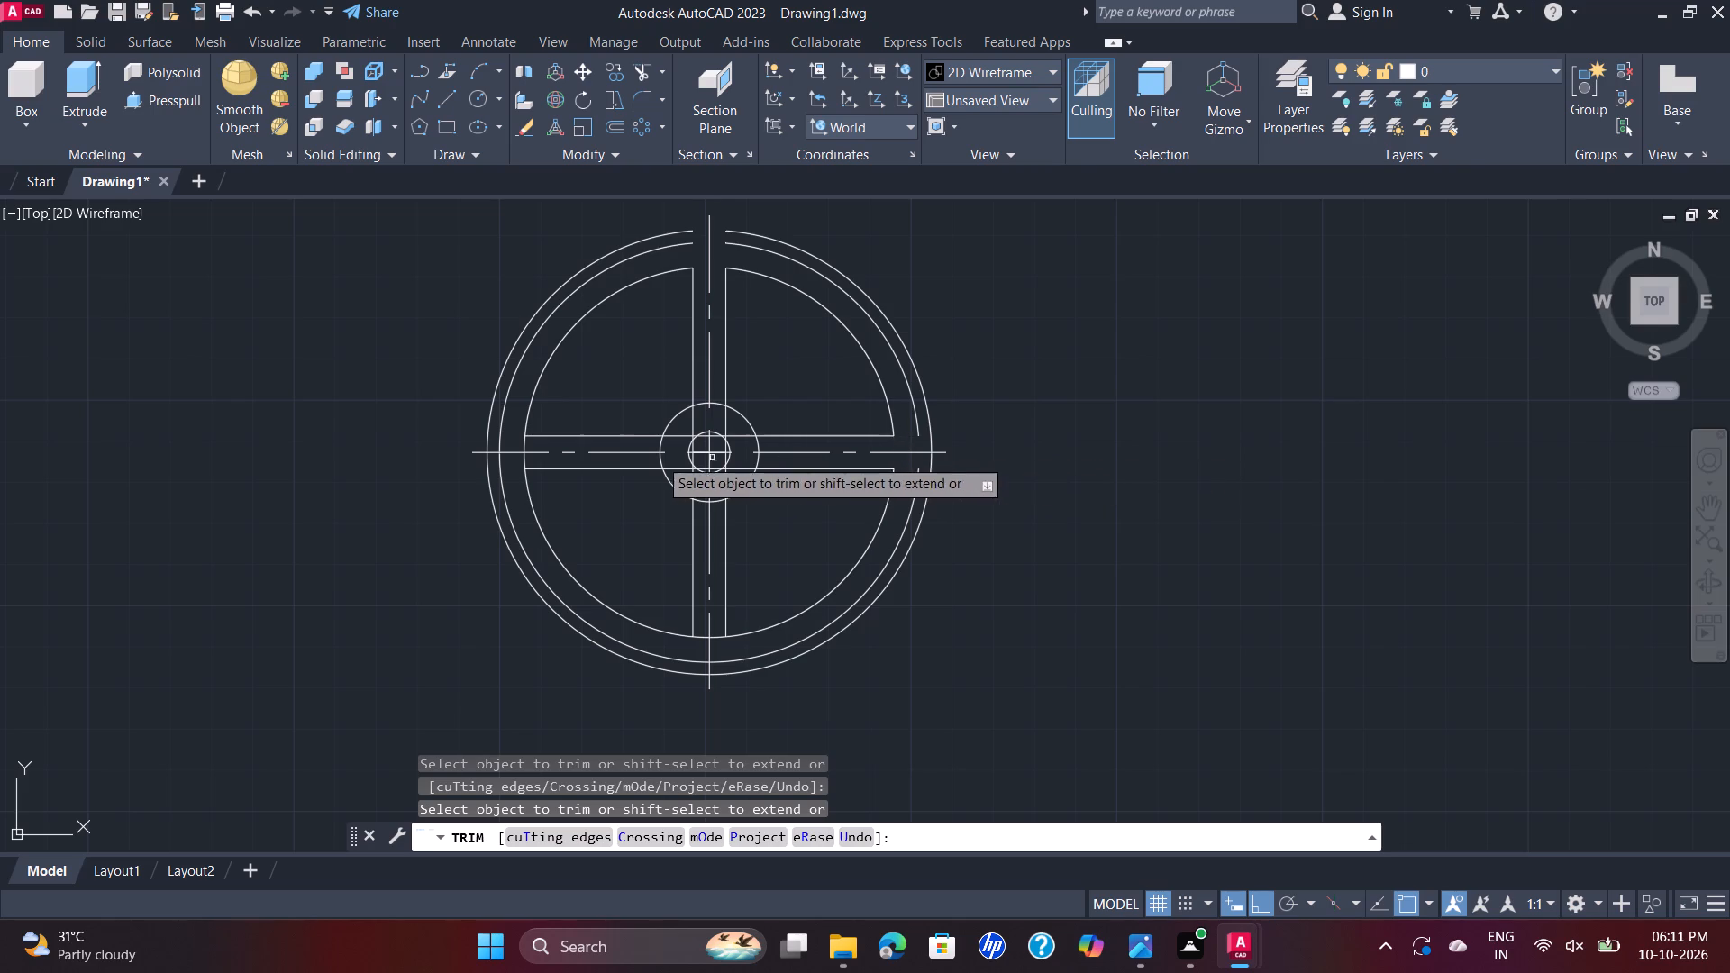
{"action": "left_click", "coordinate": [524, 460]}
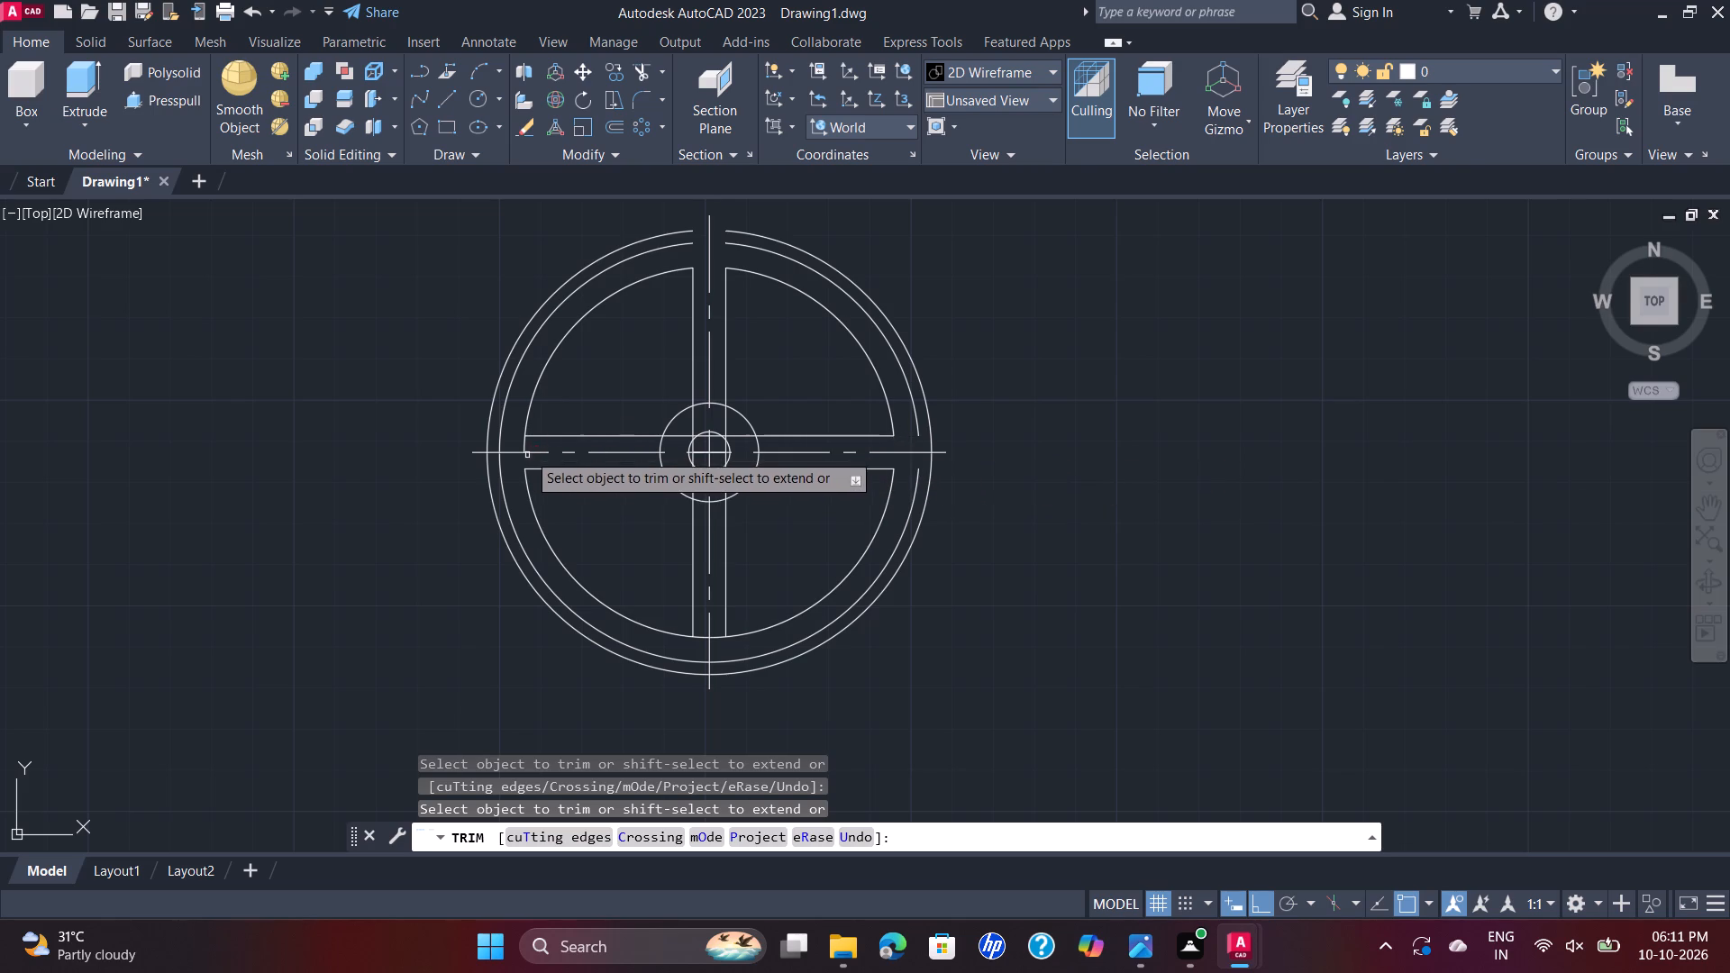
{"action": "left_click", "coordinate": [527, 447]}
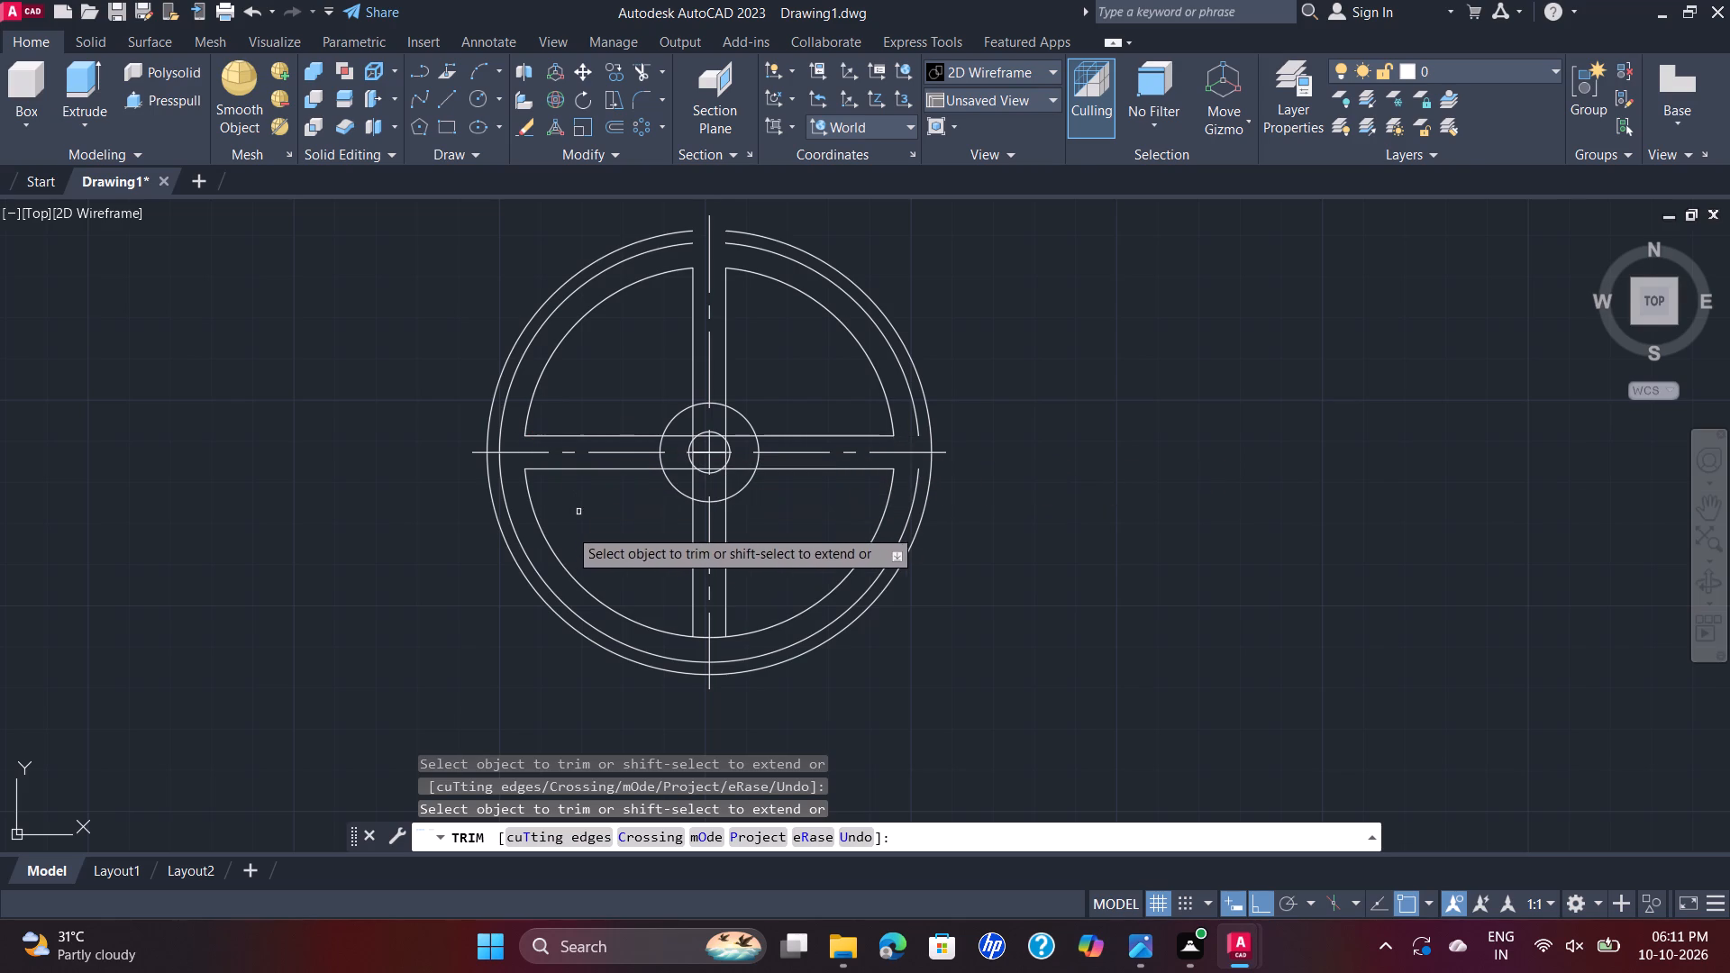
{"action": "left_click", "coordinate": [703, 635]}
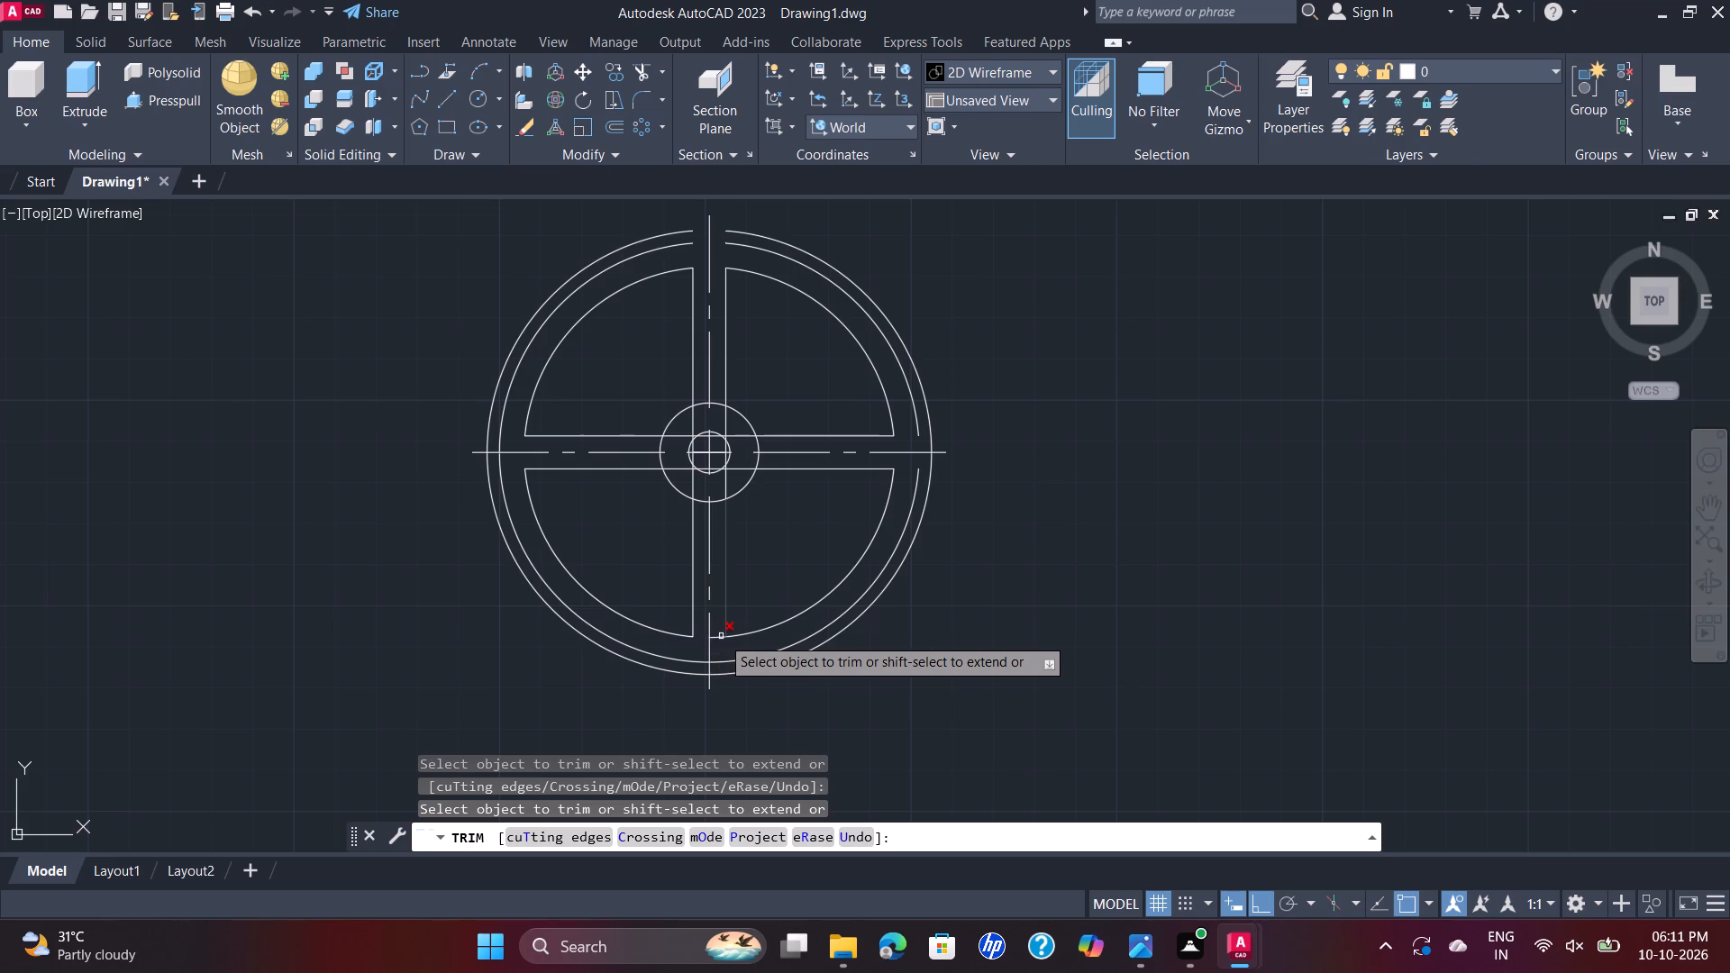
{"action": "left_click", "coordinate": [716, 636]}
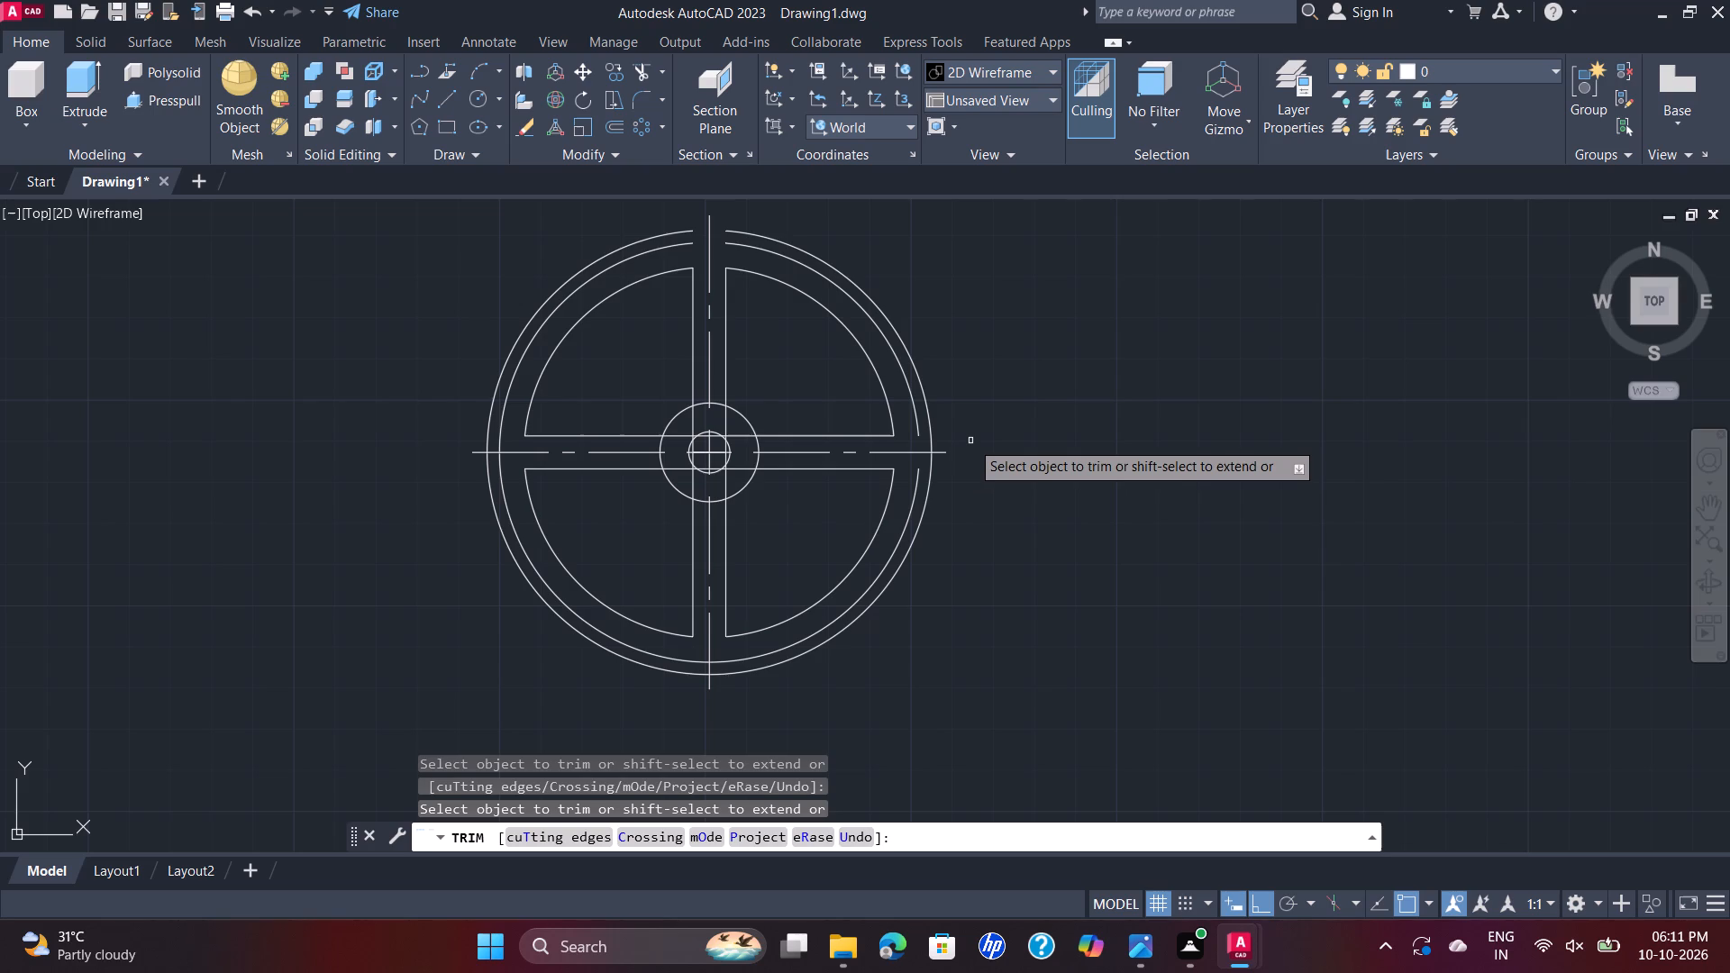
{"action": "key", "text": "Escape"}
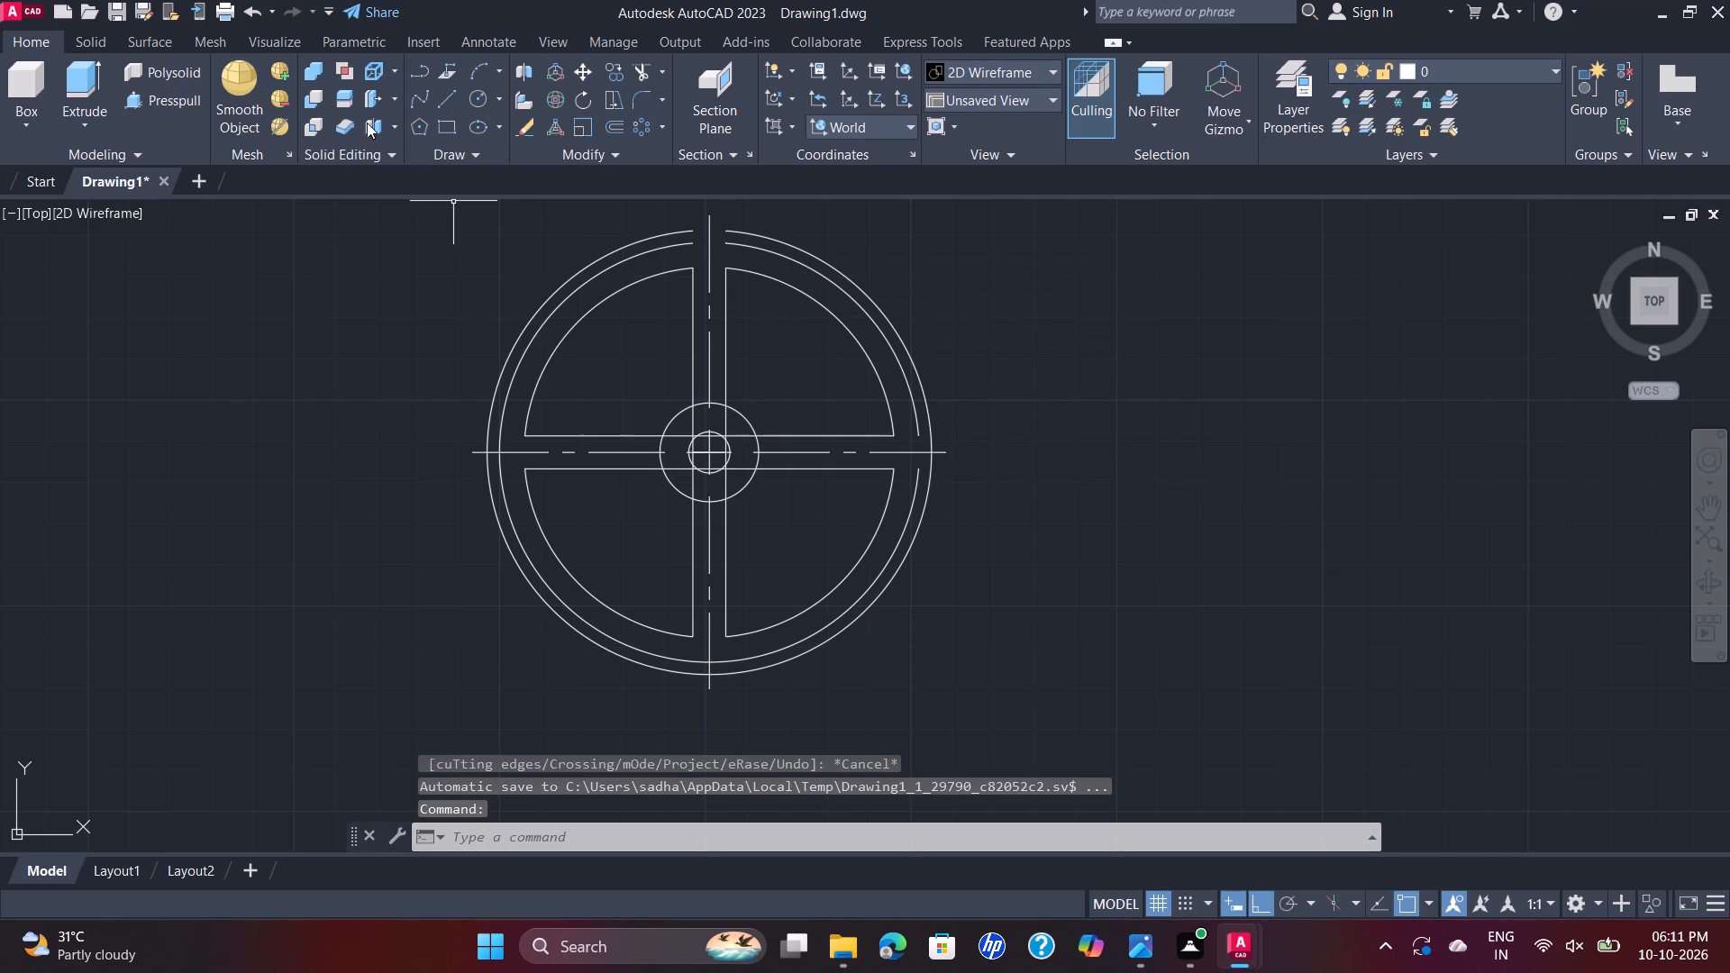
Extend the middle large circle's arc ends across the right and upper slots to the centre lines to close the circle.
{"action": "left_click", "coordinate": [665, 65]}
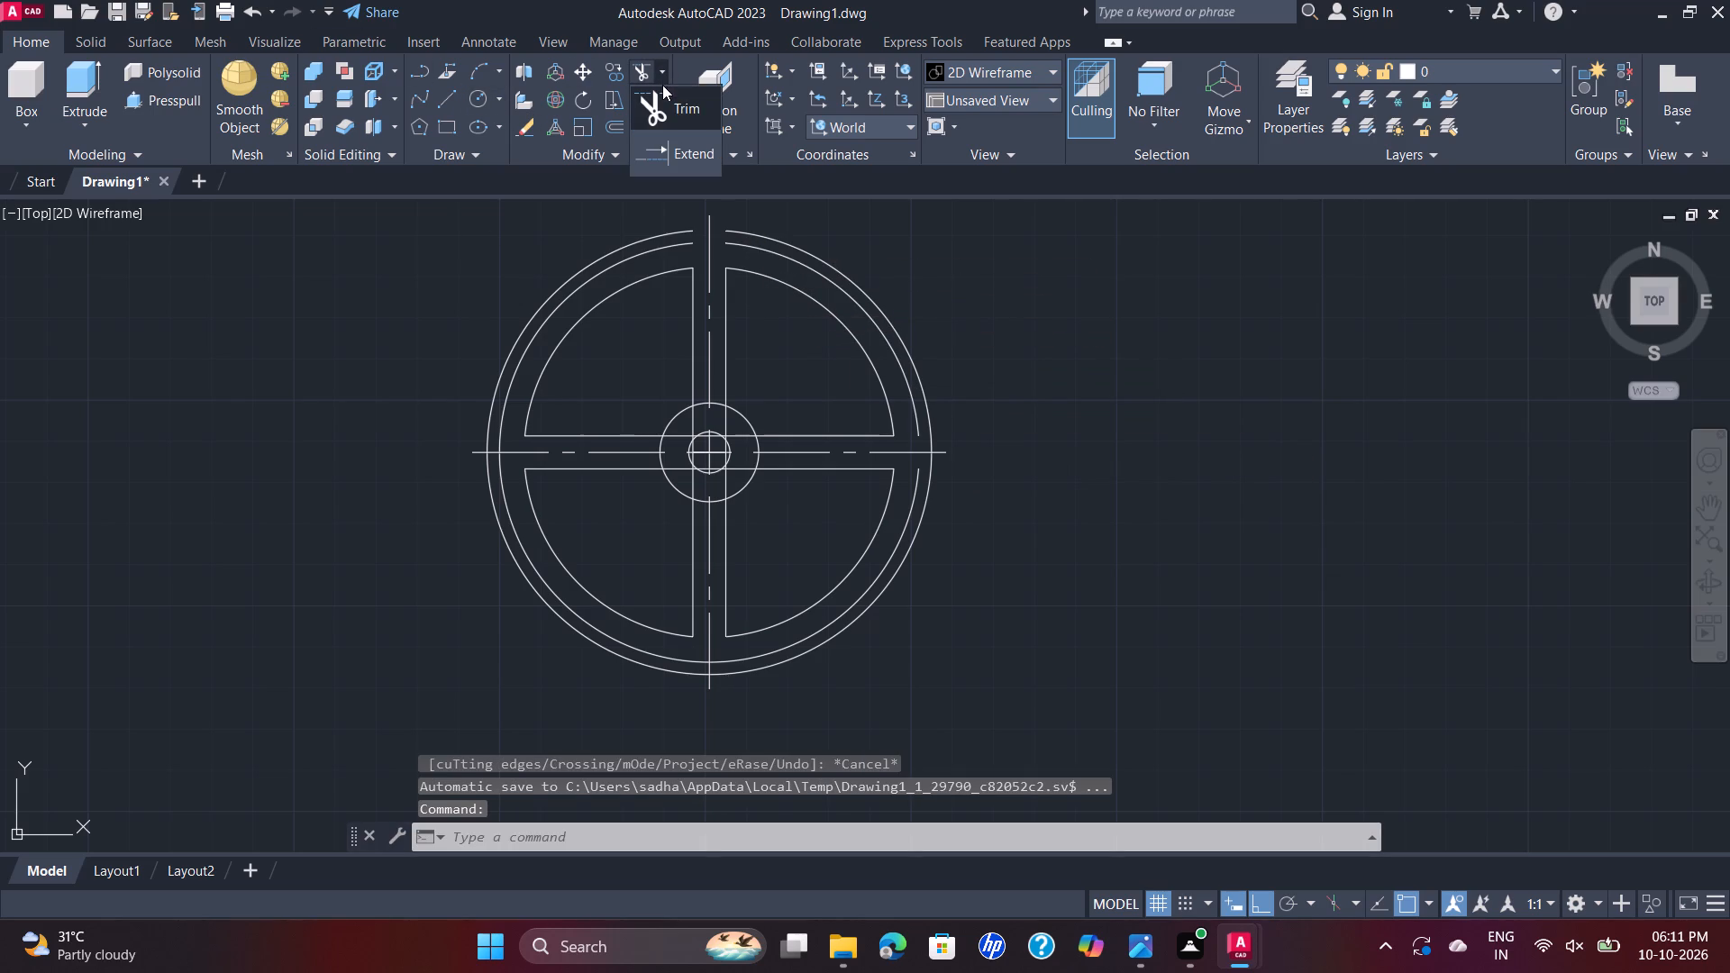
{"action": "left_click", "coordinate": [682, 148]}
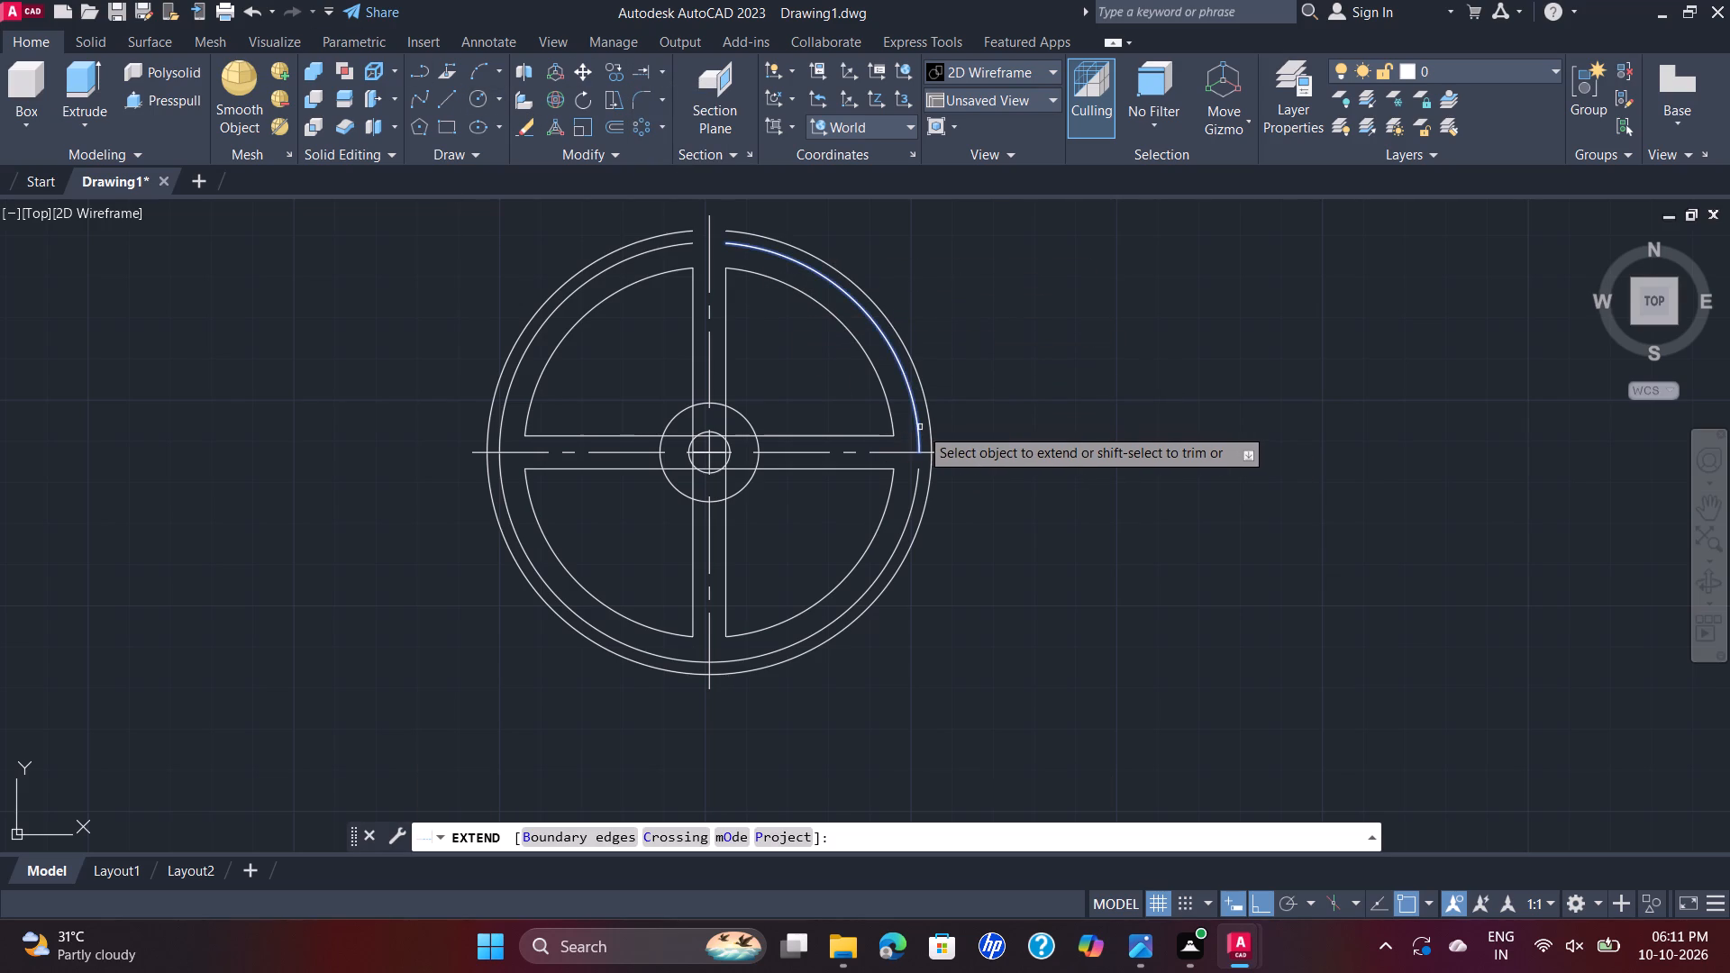
{"action": "left_click", "coordinate": [921, 427]}
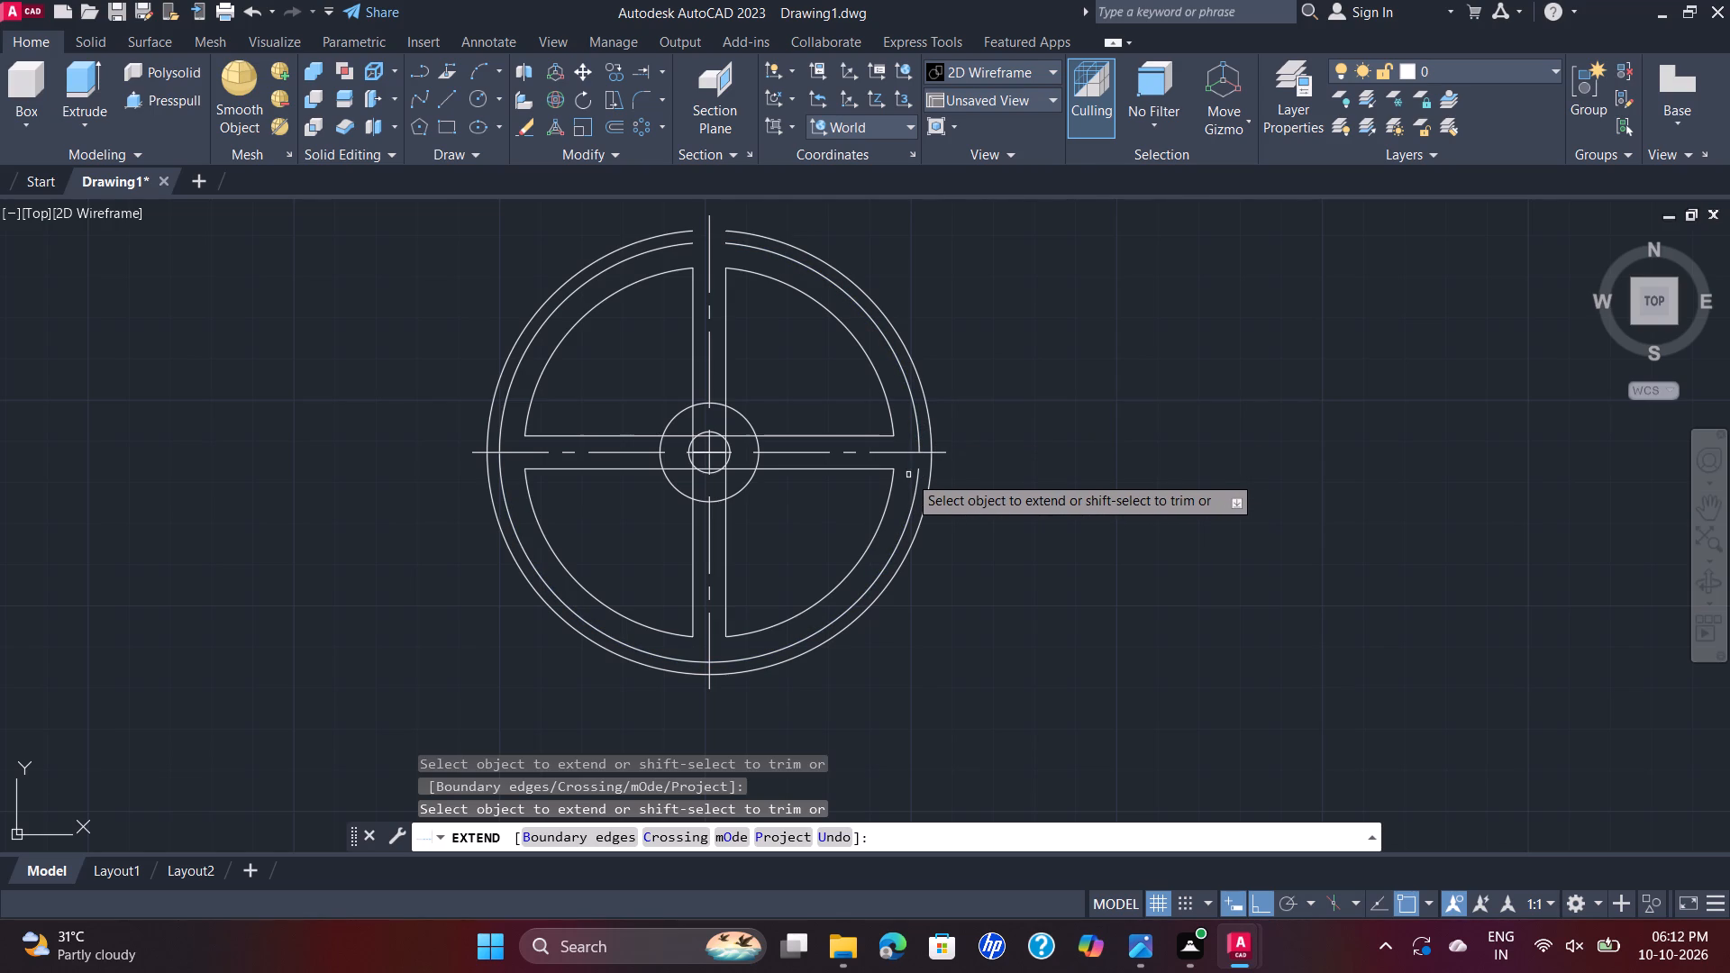
{"action": "left_click", "coordinate": [917, 475]}
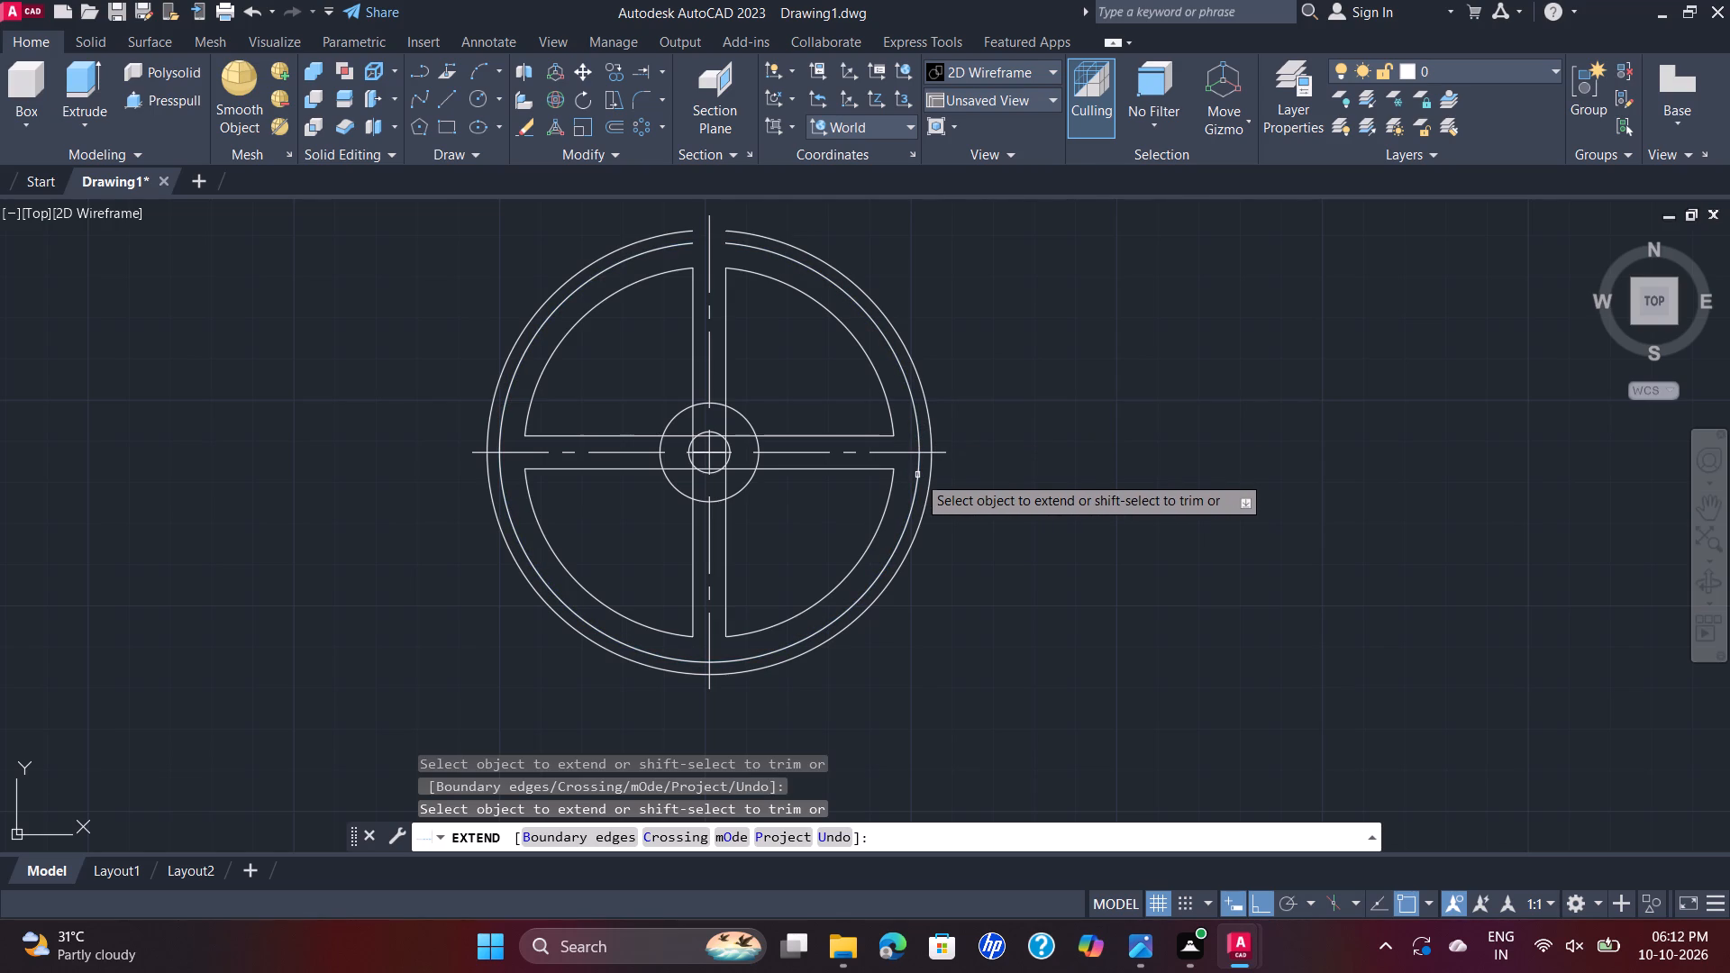
{"action": "left_click", "coordinate": [677, 245]}
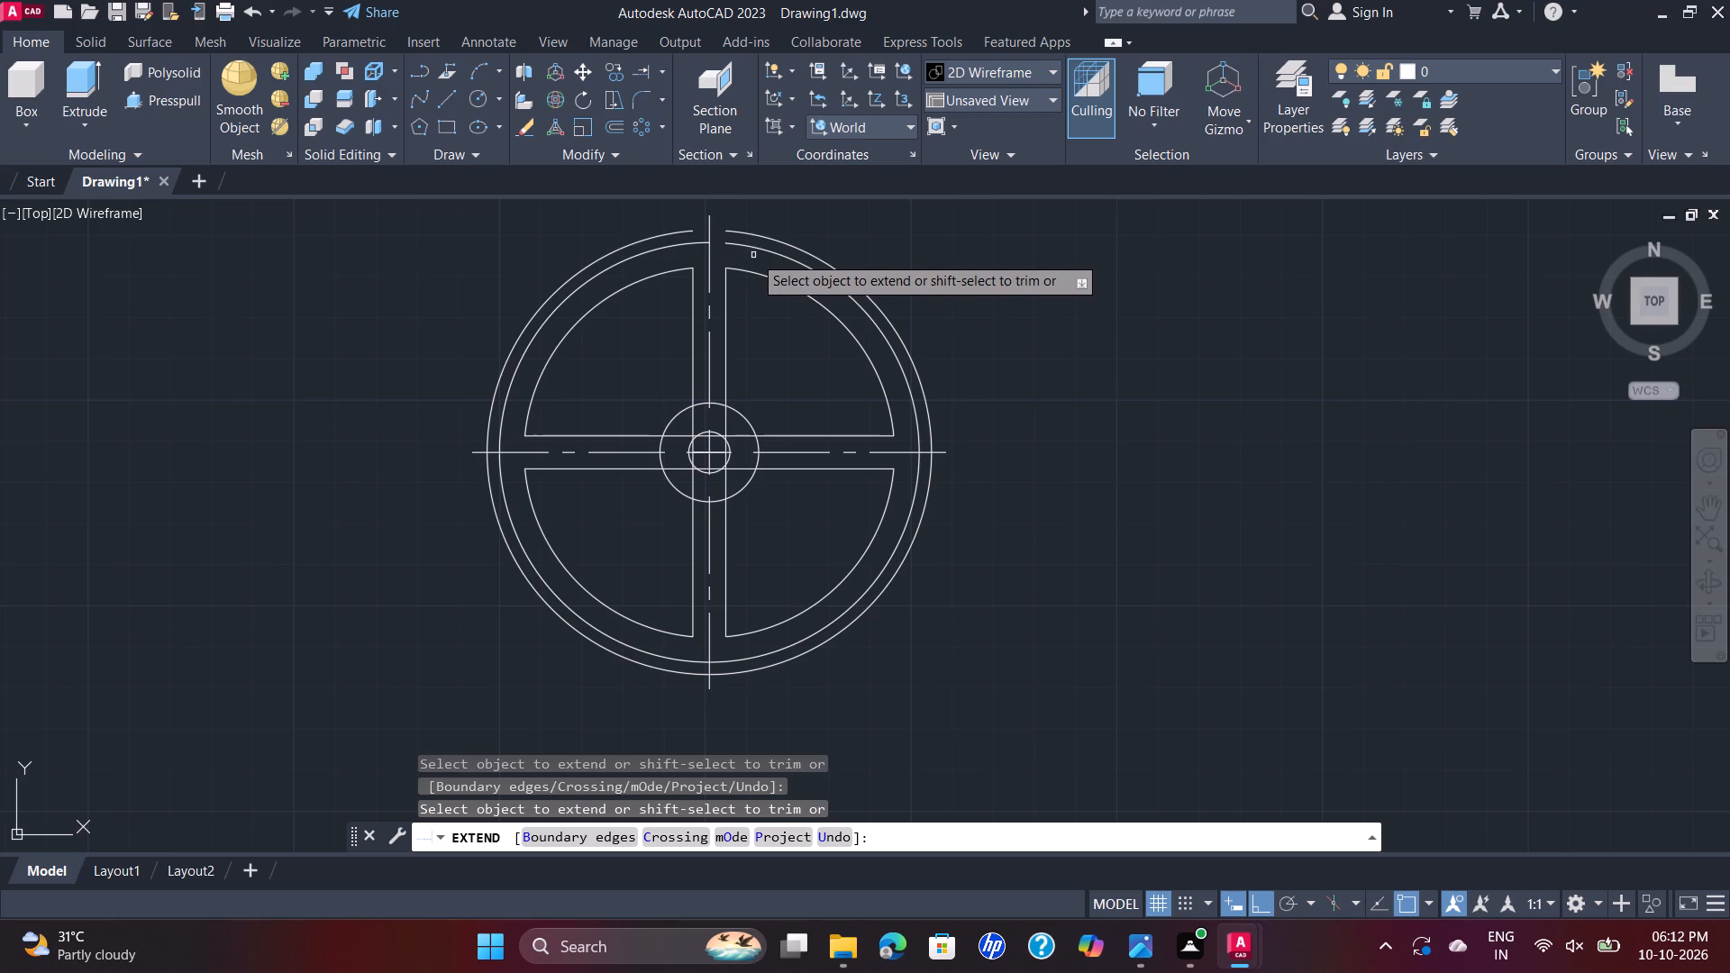
{"action": "left_click", "coordinate": [756, 246]}
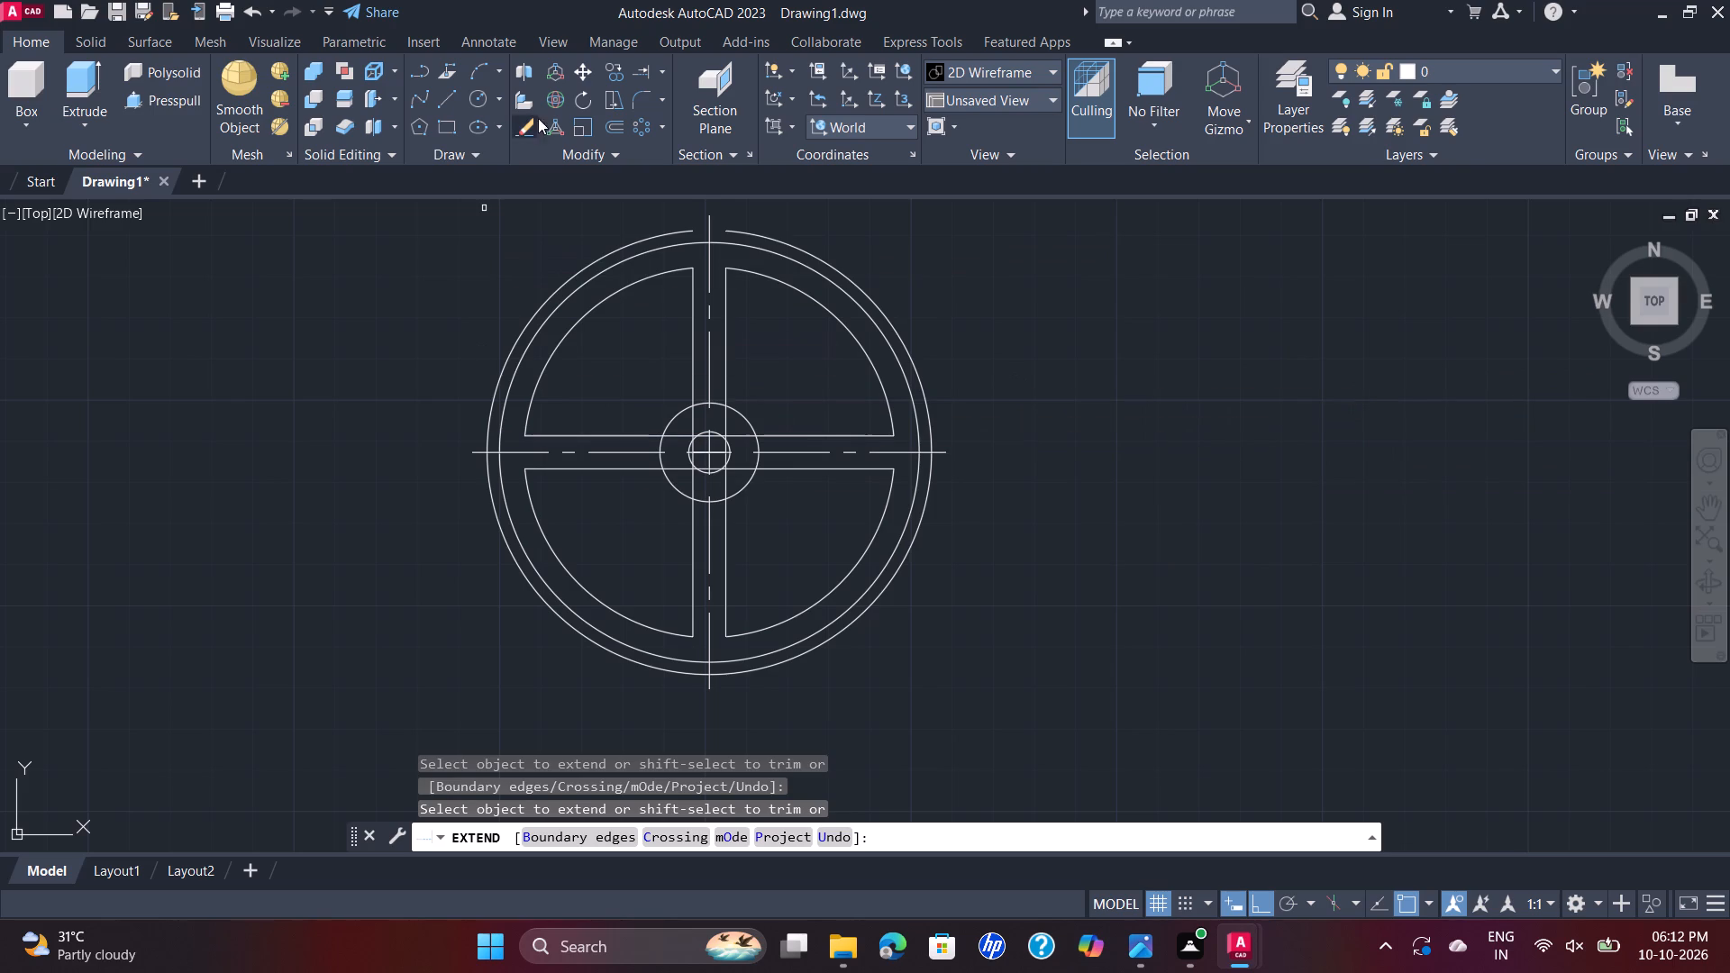
Set the Fillet radius to 3.5 and leave the command without rounding any corner.
{"action": "left_click", "coordinate": [632, 88]}
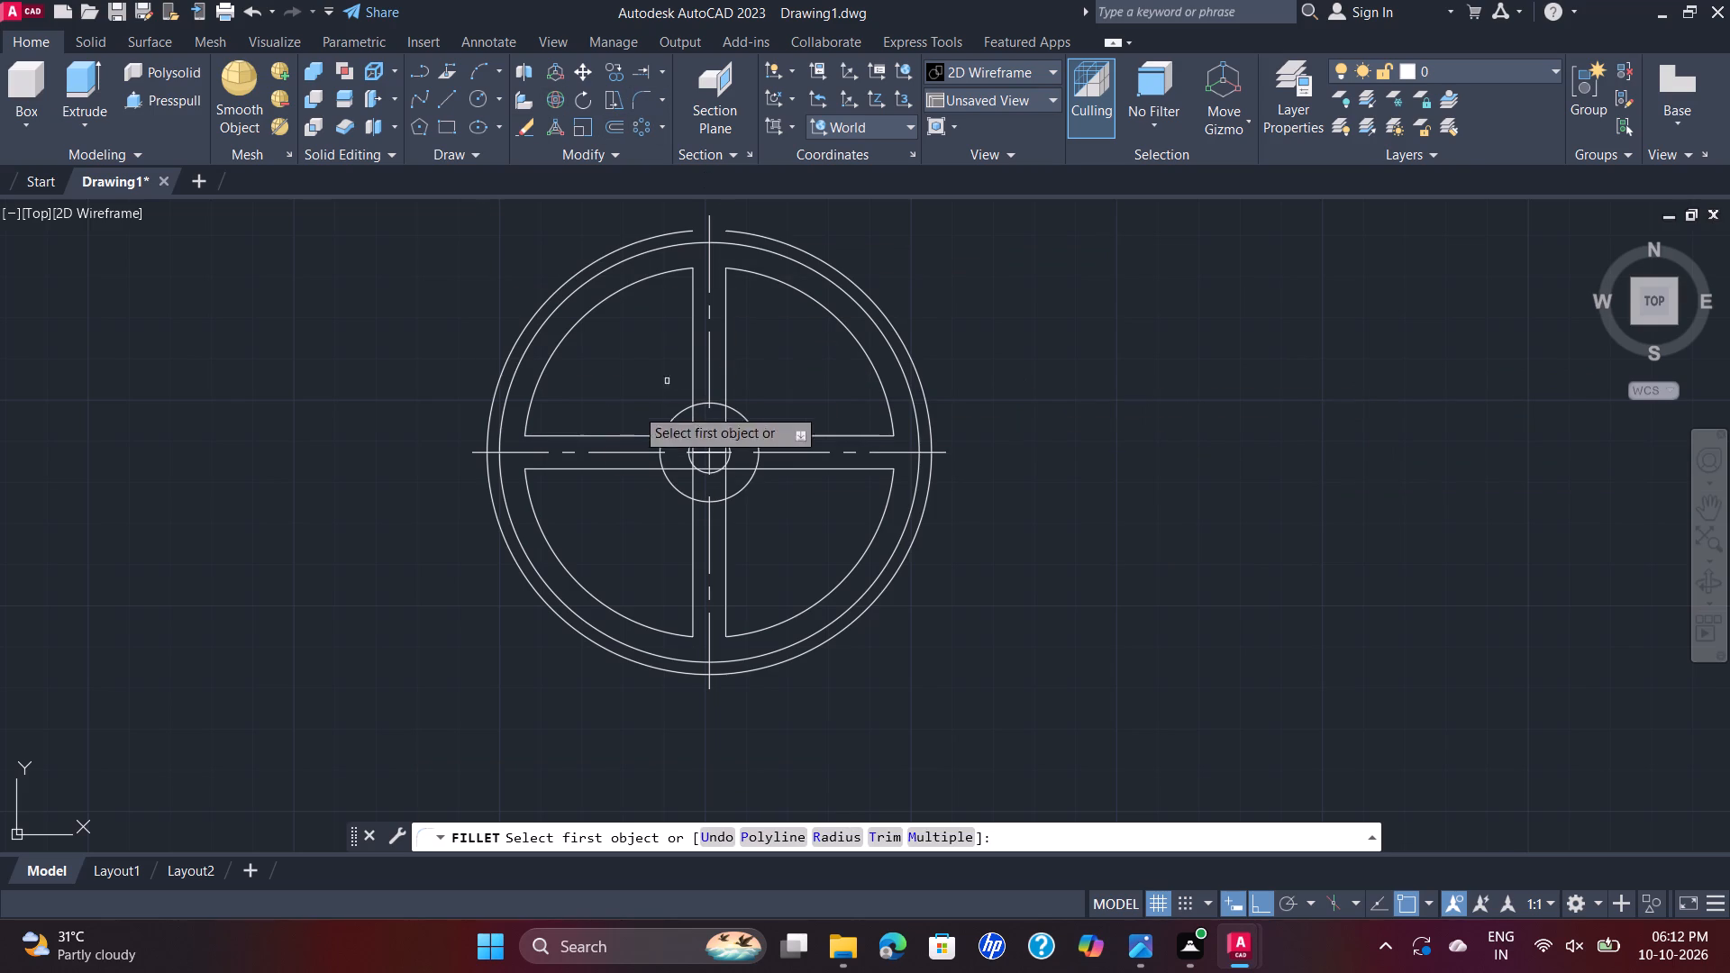
{"action": "left_click", "coordinate": [550, 432]}
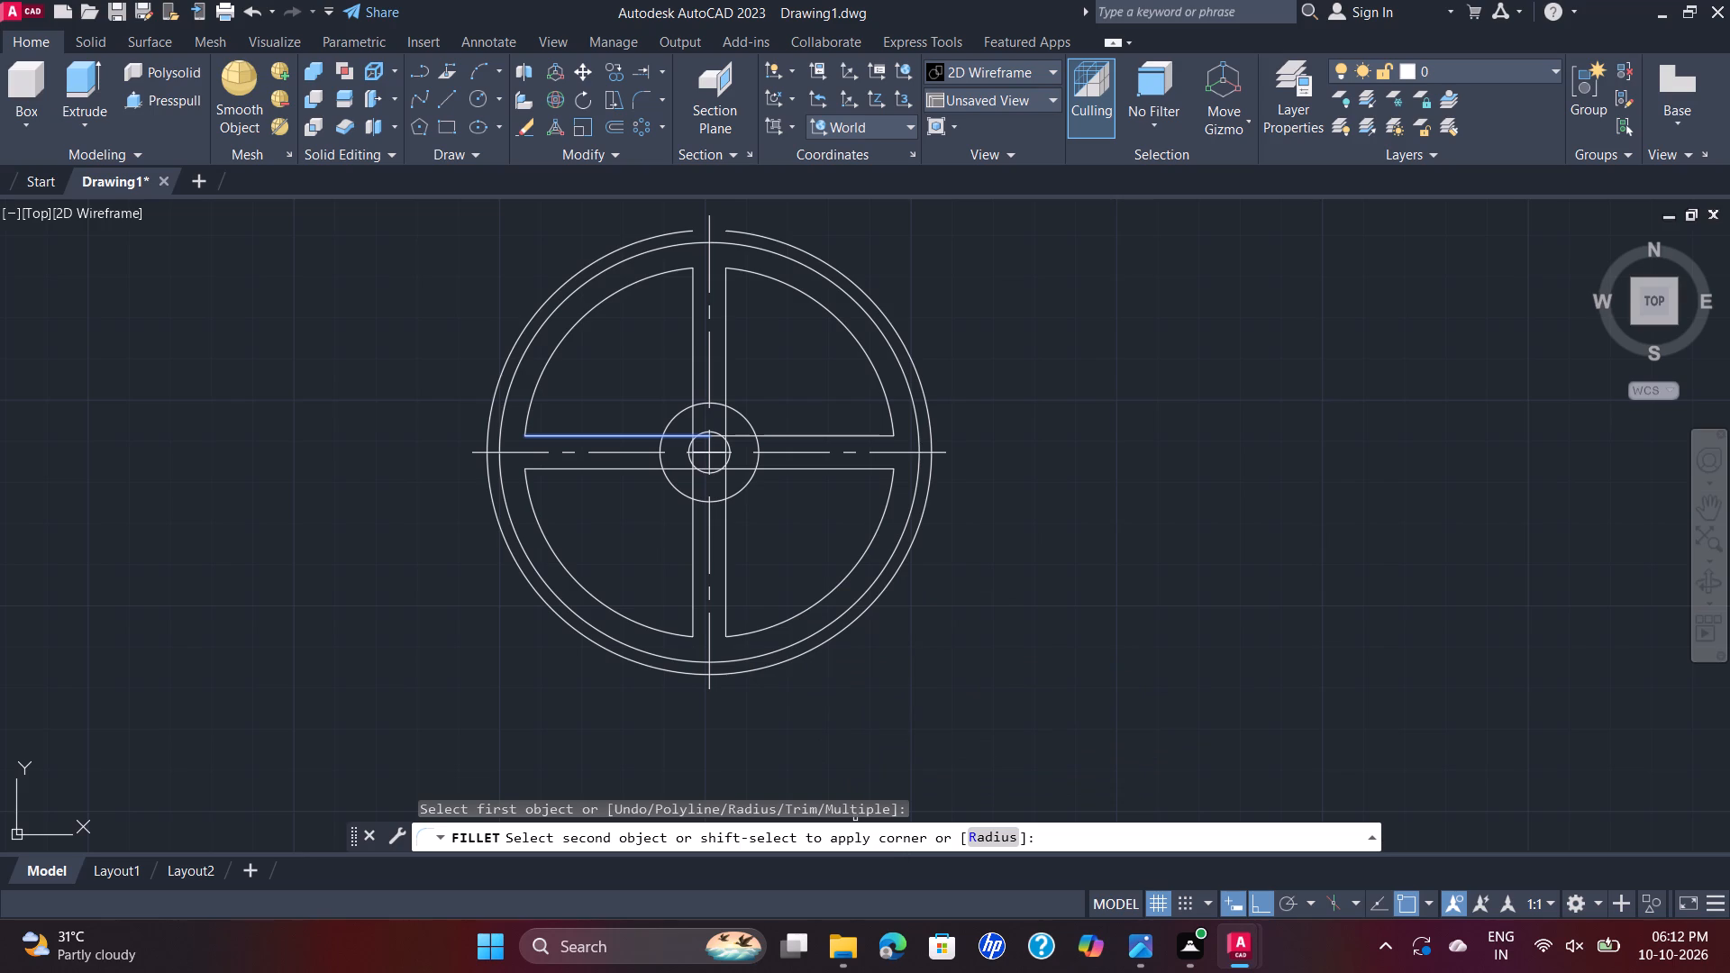
{"action": "left_click", "coordinate": [985, 841]}
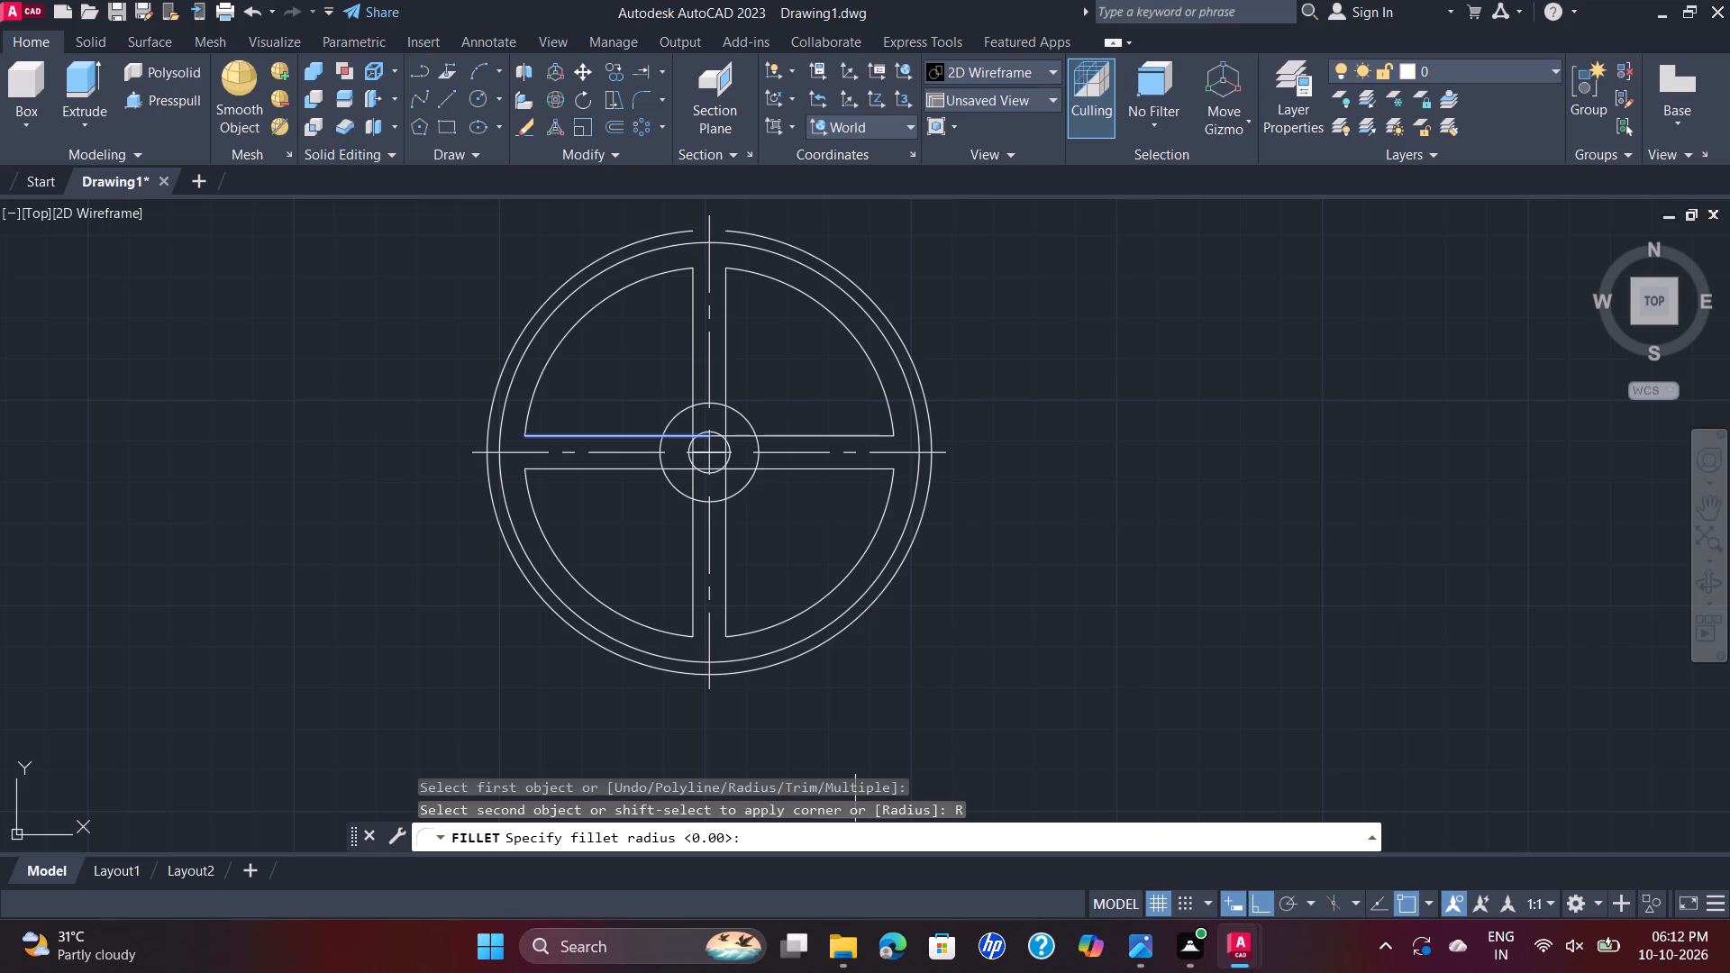
{"action": "type", "text": "3.5"}
{"action": "key", "text": "Return"}
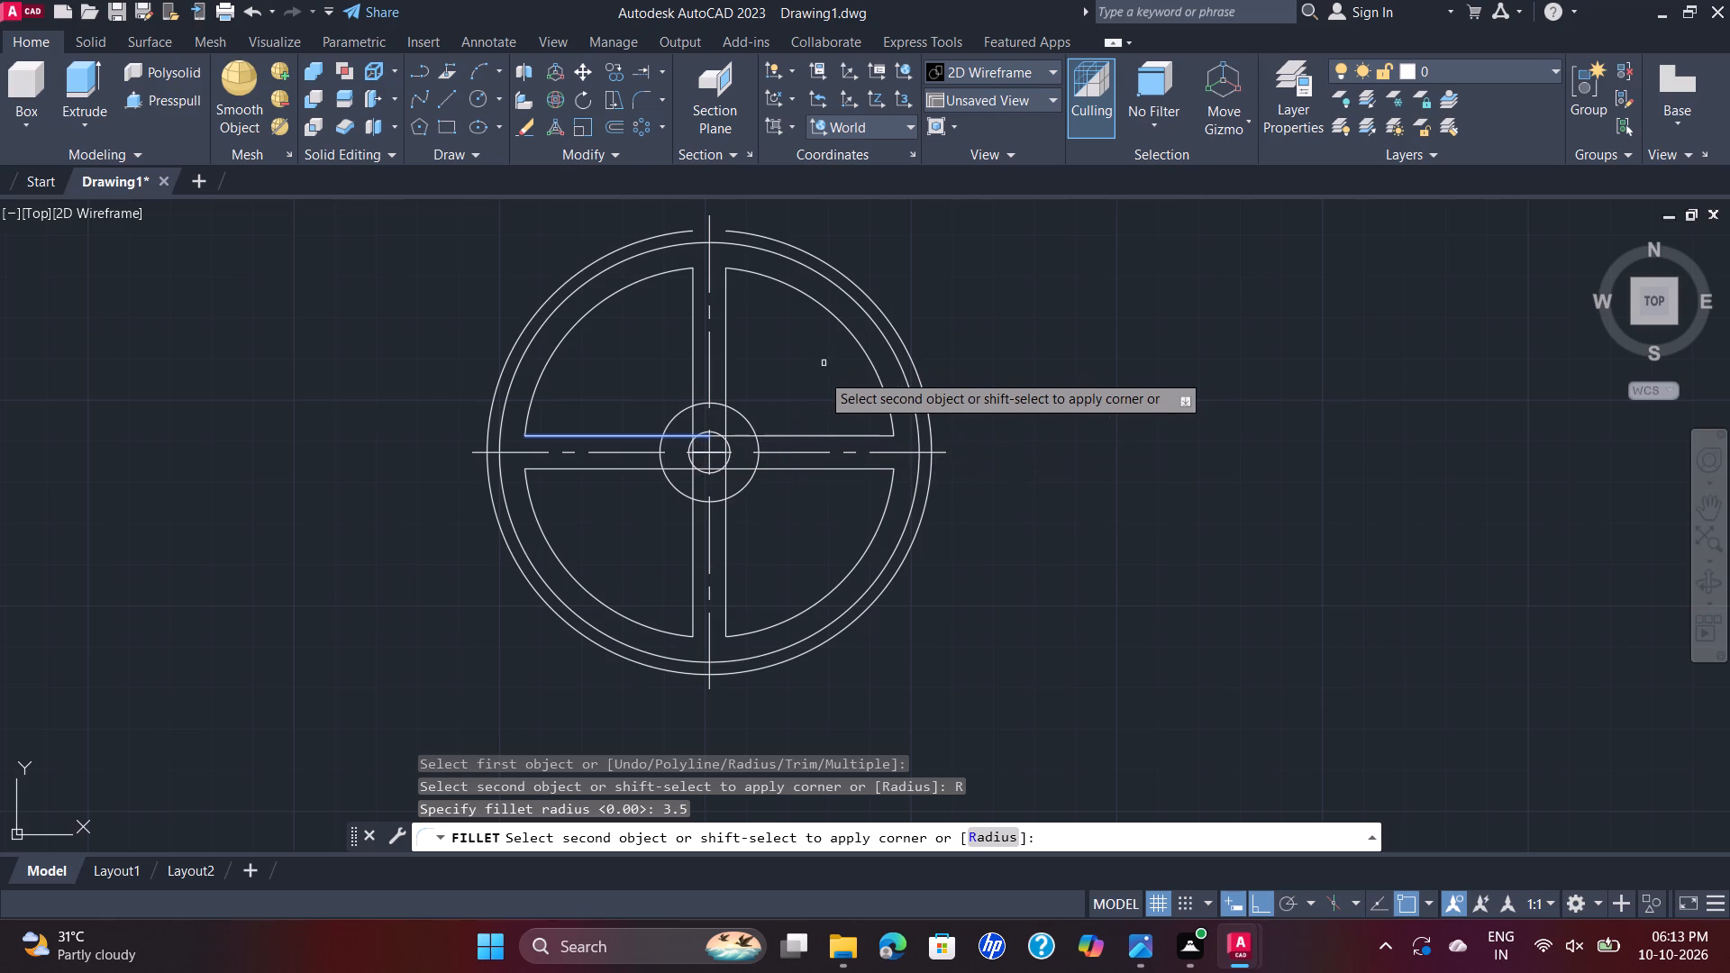
{"action": "key", "text": "Escape"}
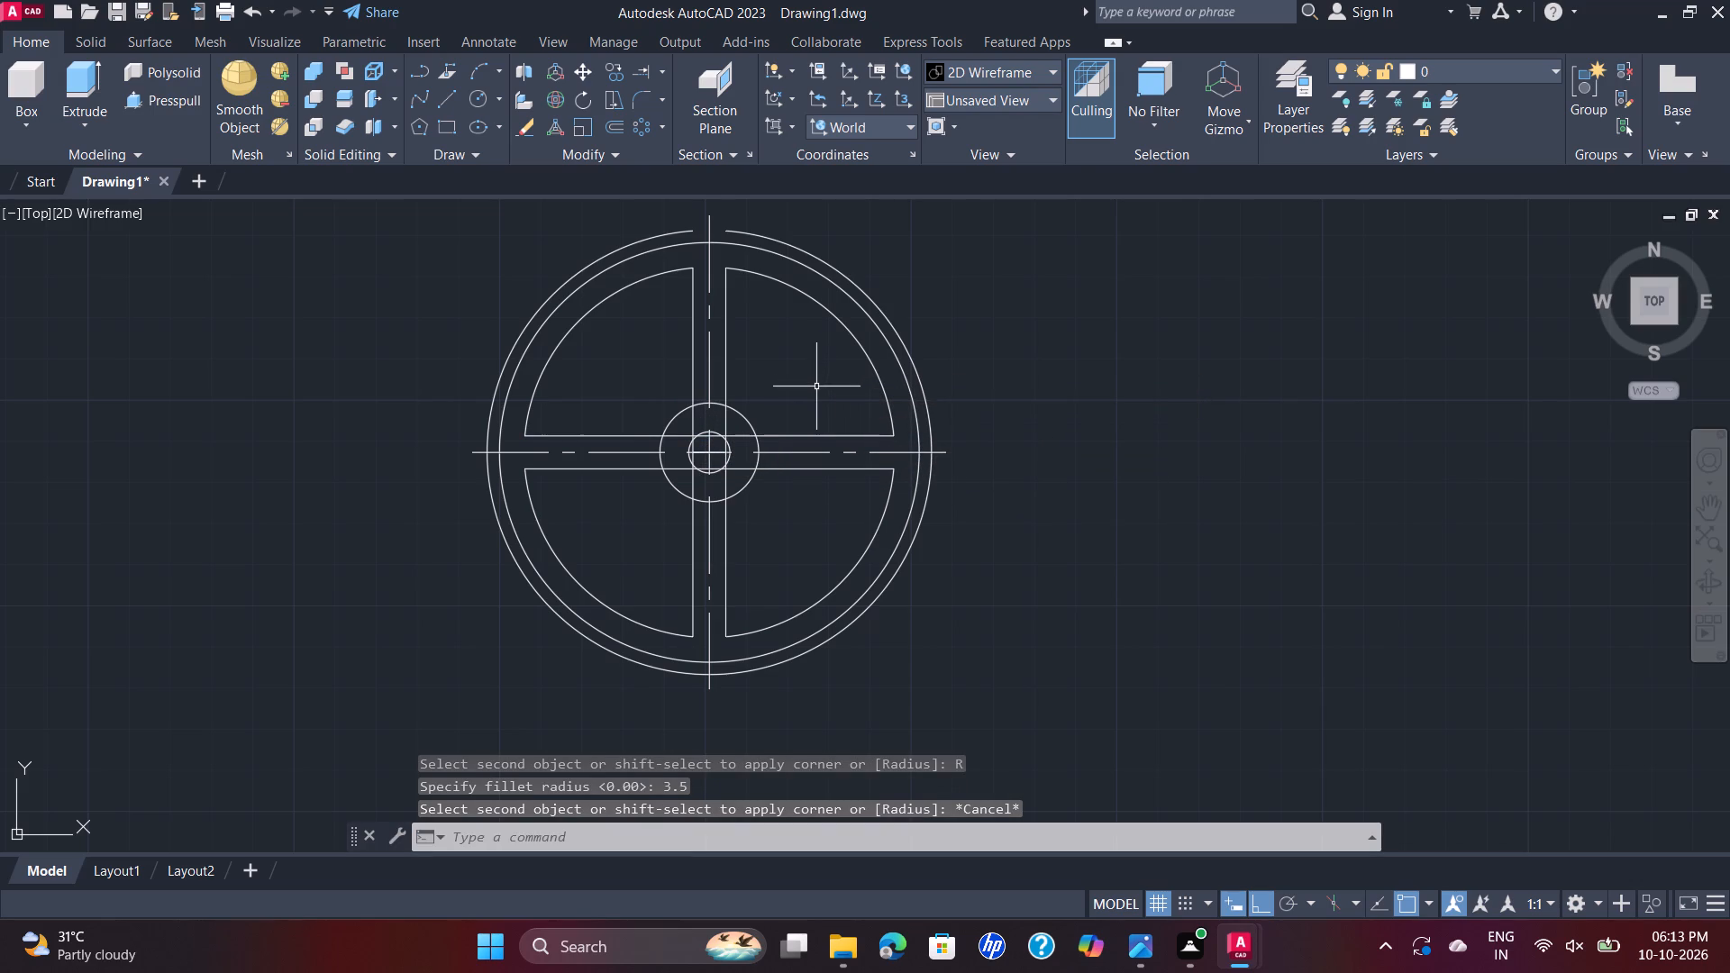
Trim the spoke edge lines inside the hub's outer circle back to the small central square formed by their crossings.
{"action": "scroll", "coordinate": [702, 432], "scroll_direction": "up", "scroll_amount": 2}
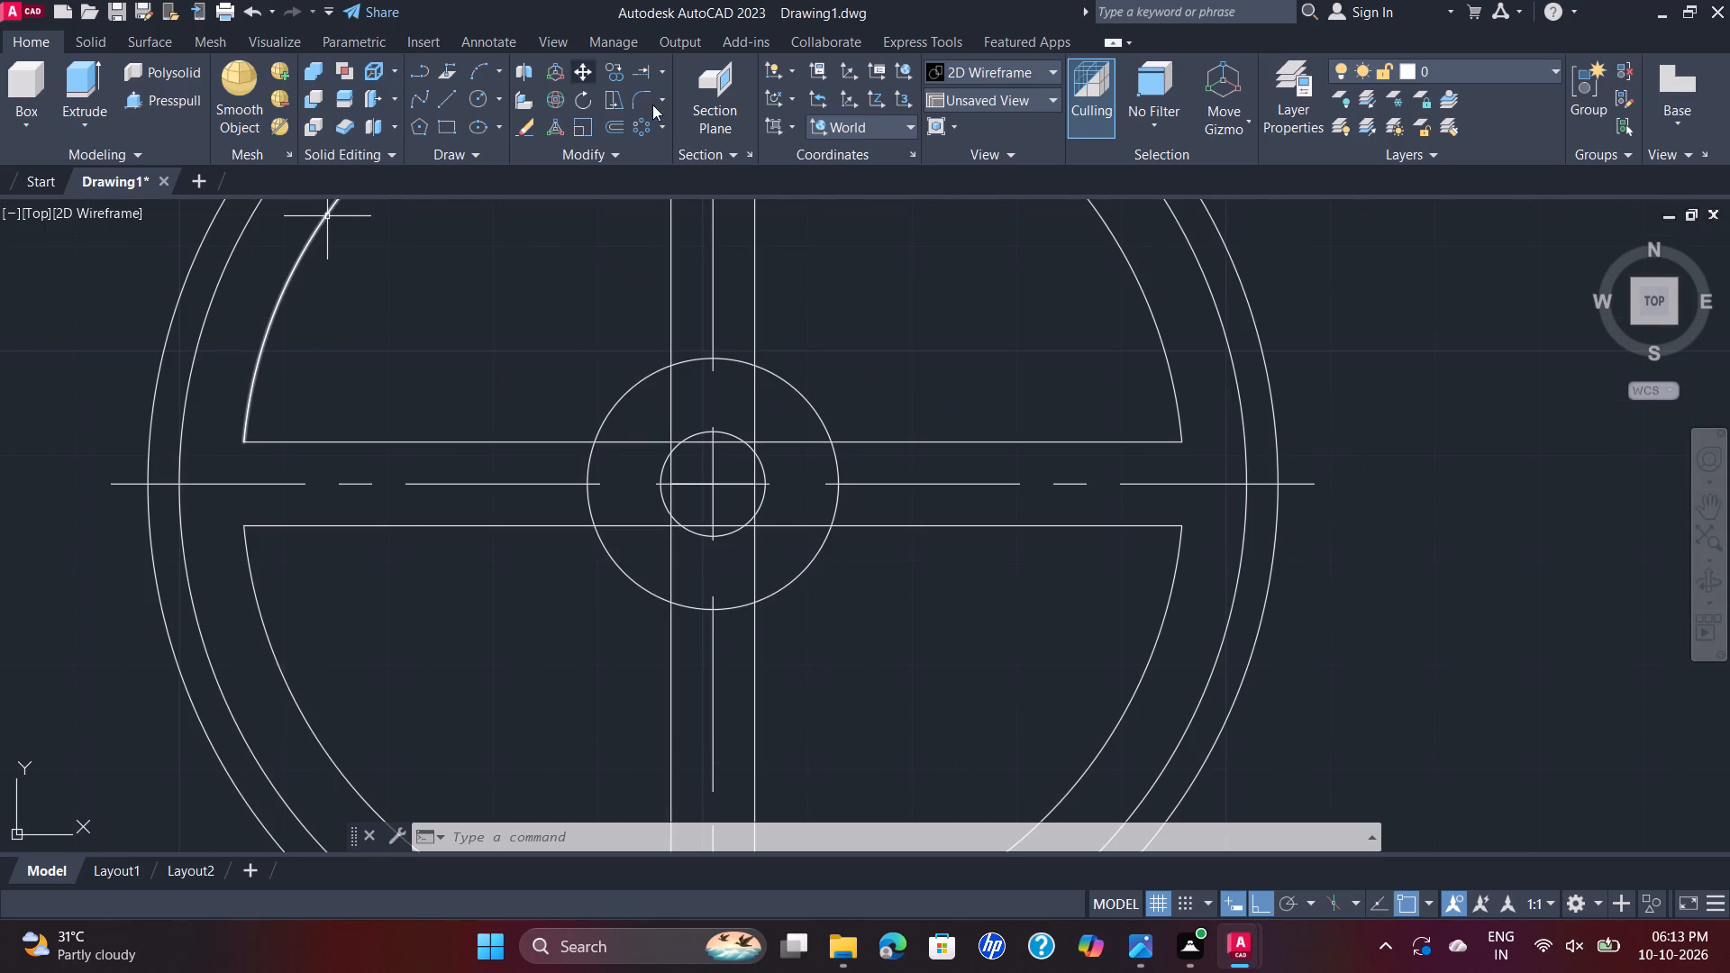
{"action": "left_click", "coordinate": [669, 67]}
{"action": "left_click", "coordinate": [660, 70]}
{"action": "left_click", "coordinate": [670, 121]}
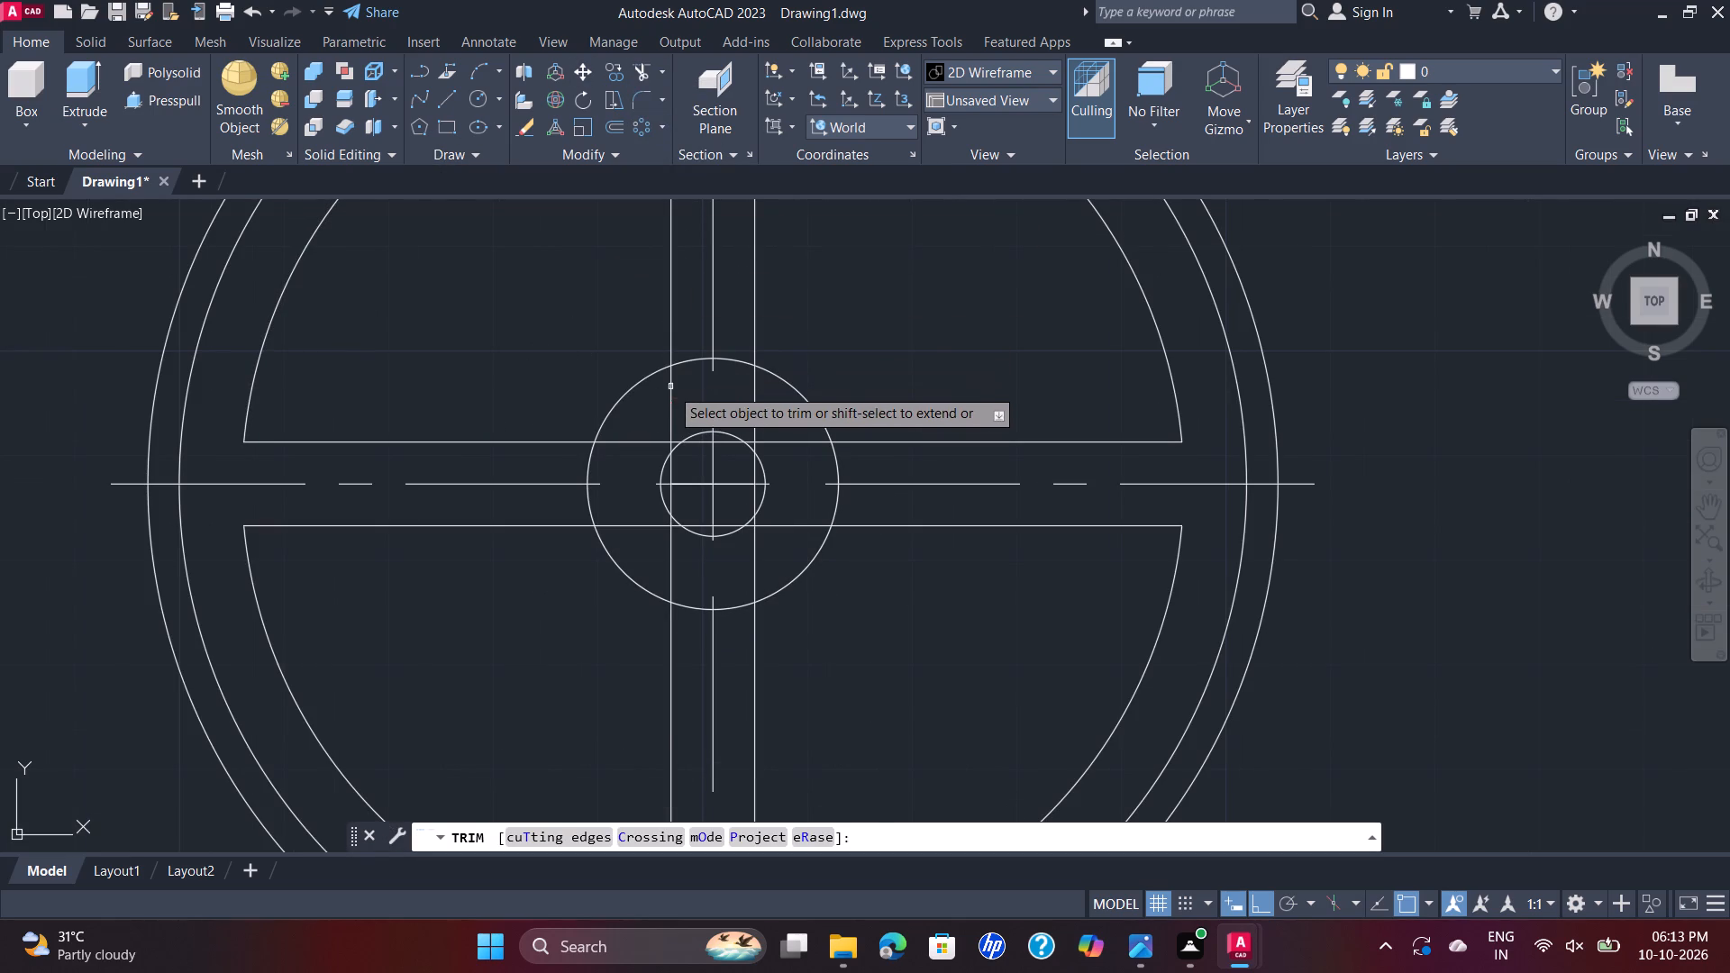
{"action": "left_click", "coordinate": [672, 391]}
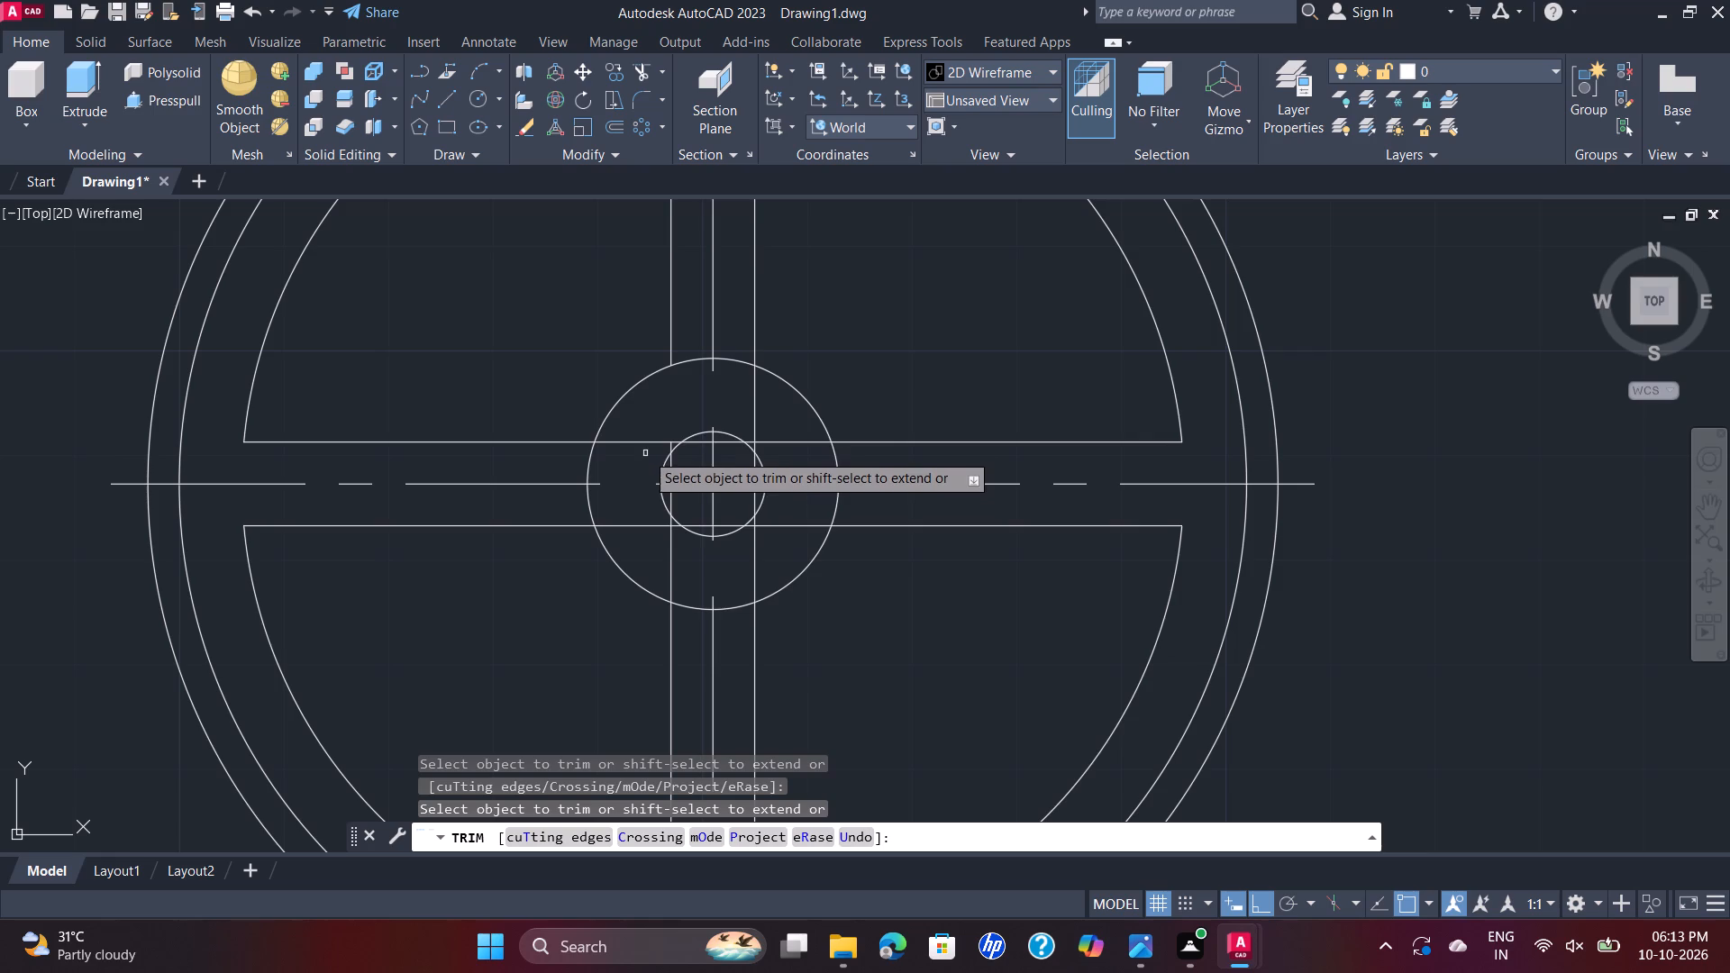
{"action": "left_click", "coordinate": [653, 442]}
{"action": "left_click_drag", "start_coordinate": [617, 505], "coordinate": [617, 505]}
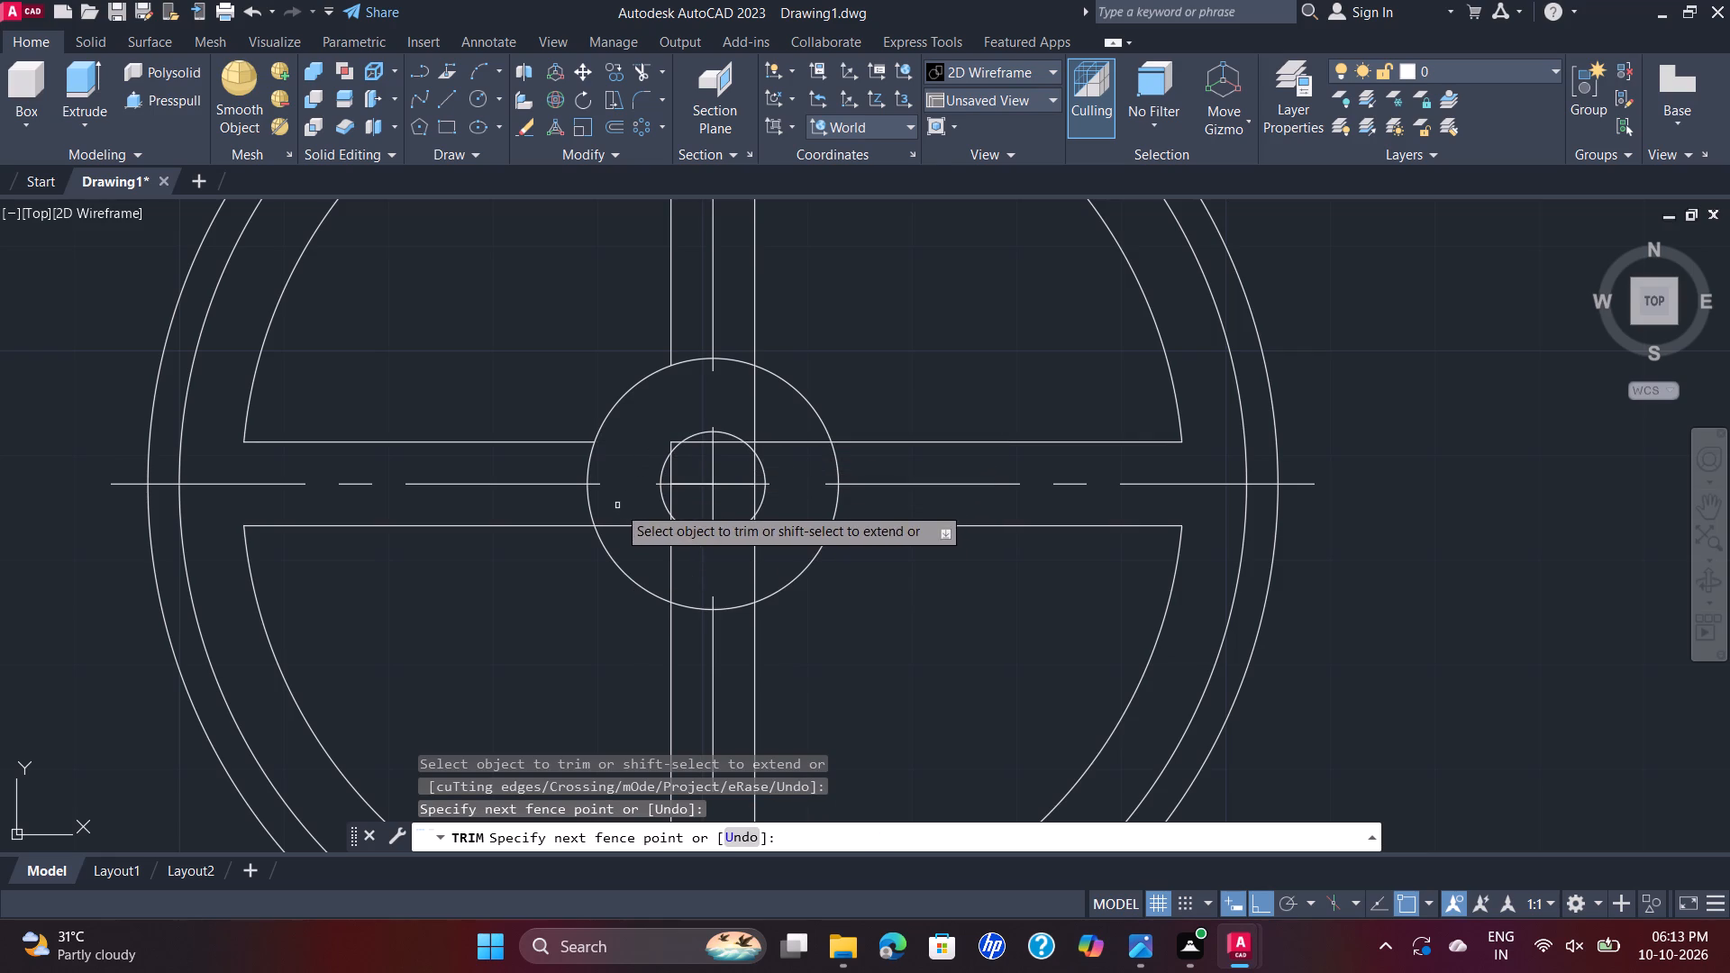
{"action": "left_click_drag", "start_coordinate": [617, 505], "coordinate": [783, 538]}
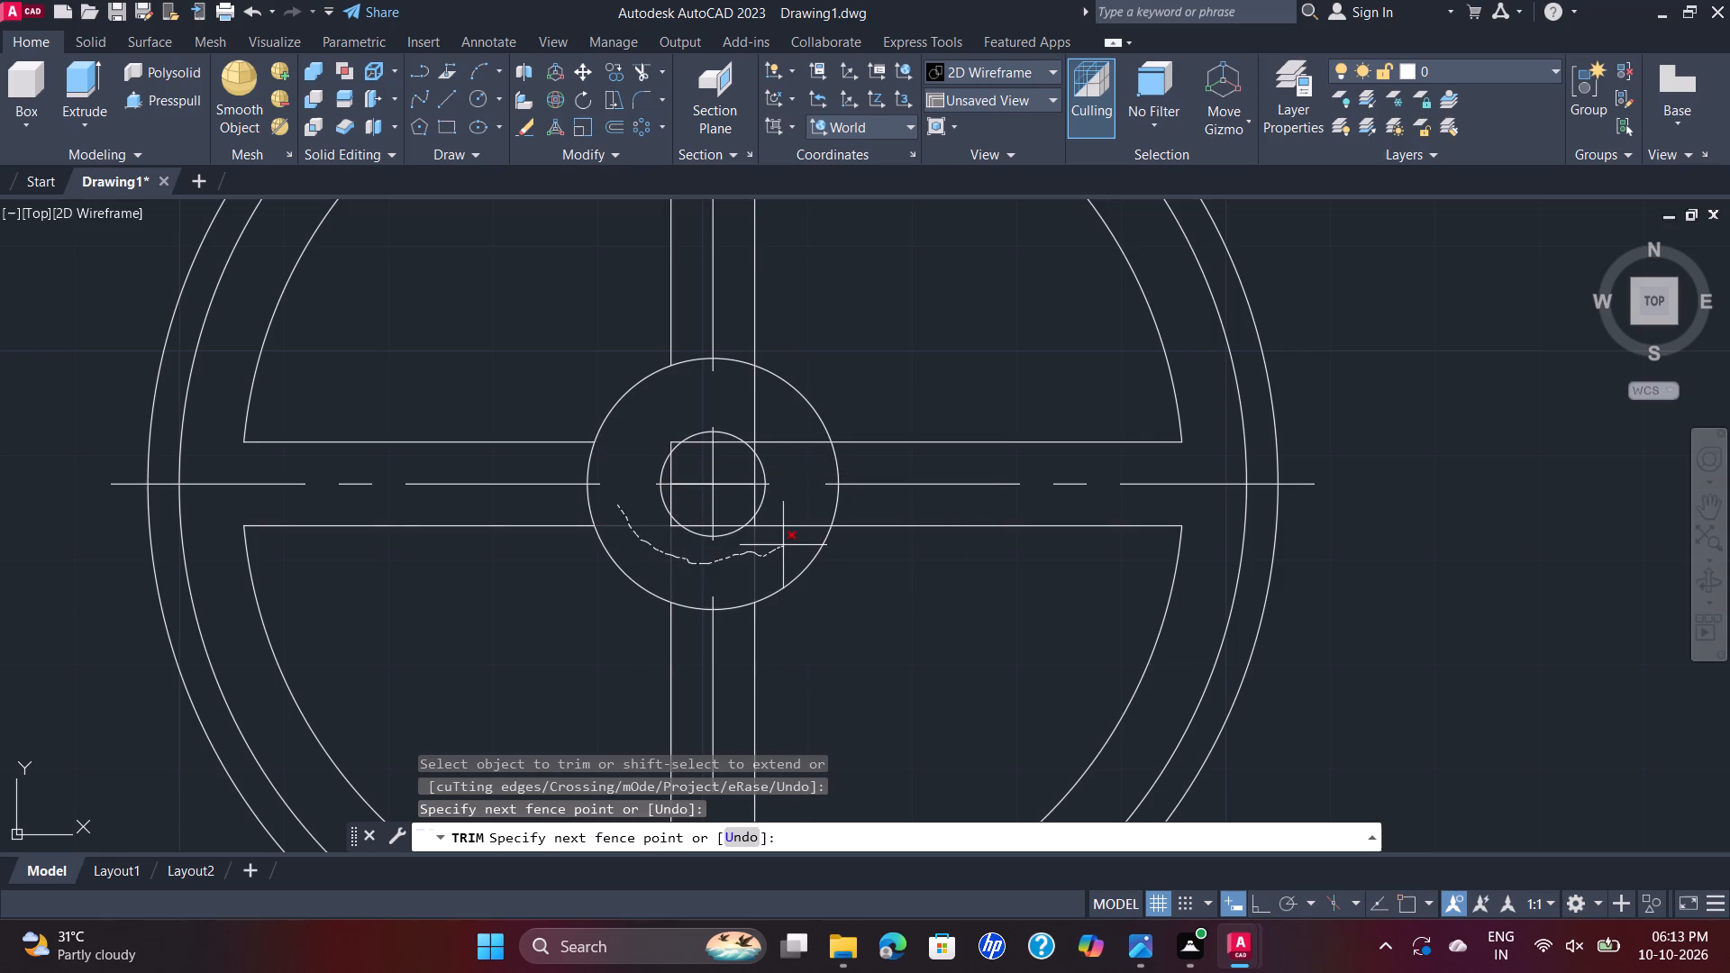
{"action": "left_click_drag", "start_coordinate": [783, 538], "coordinate": [752, 413]}
{"action": "left_click_drag", "start_coordinate": [752, 413], "coordinate": [690, 398]}
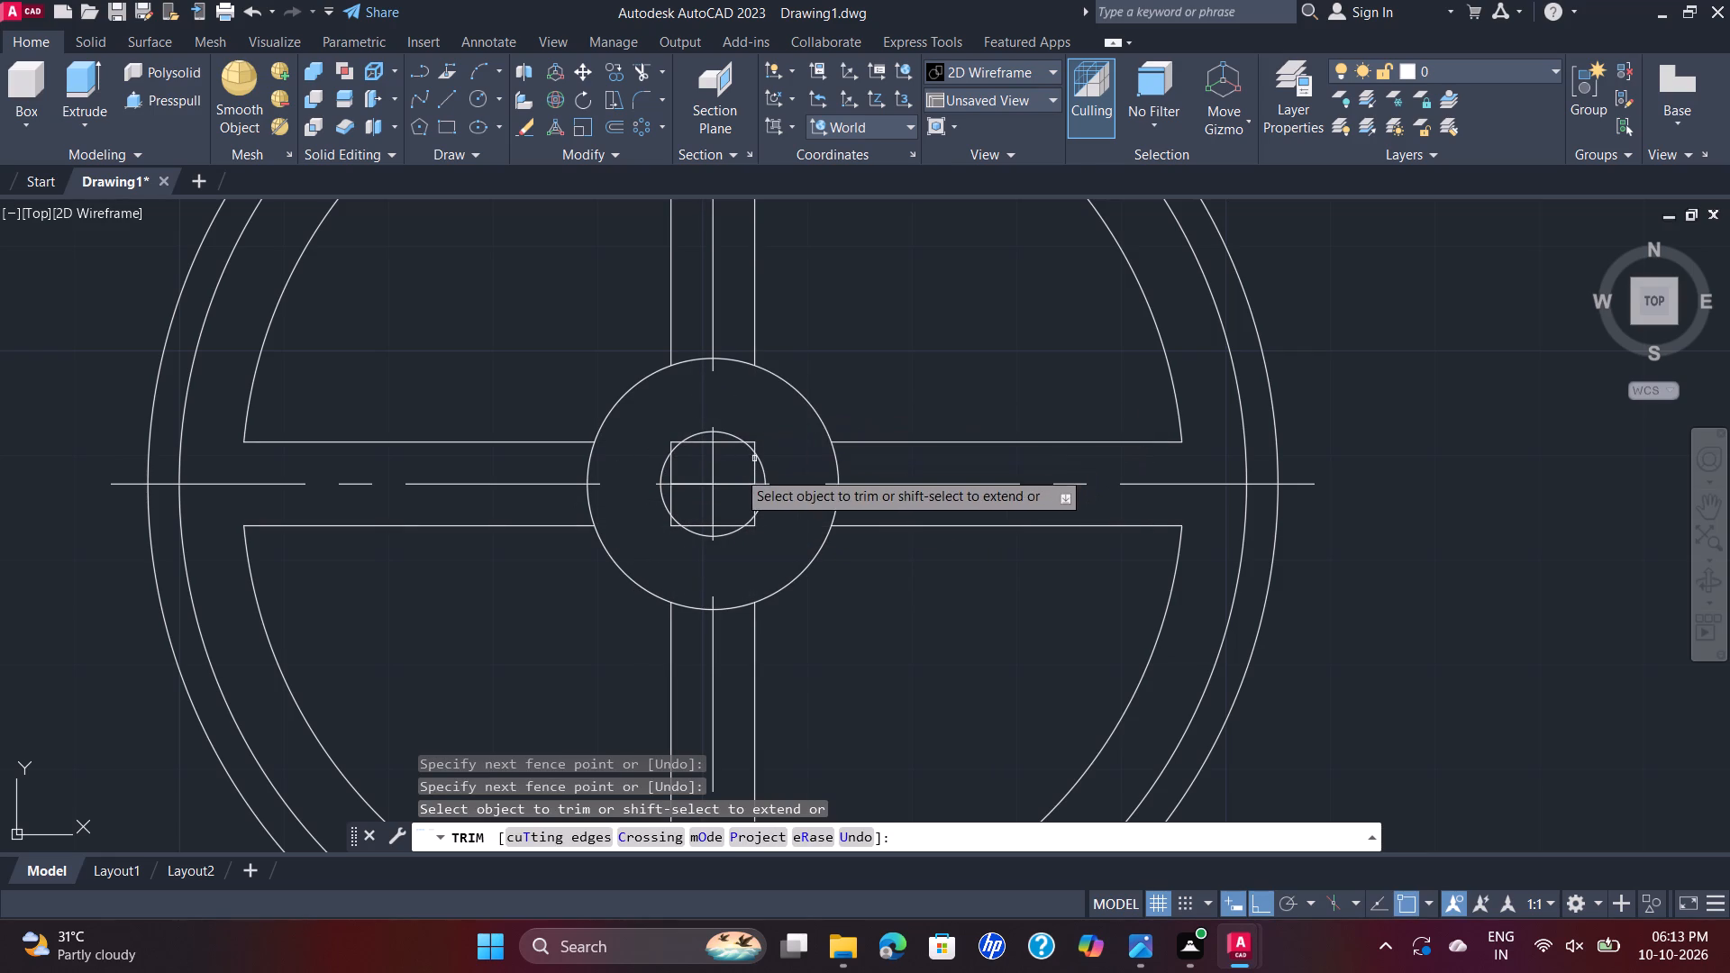
Trim away the right half of the central square, including the corner remnants outside the bore circle.
{"action": "scroll", "coordinate": [764, 484], "scroll_direction": "up", "scroll_amount": 1}
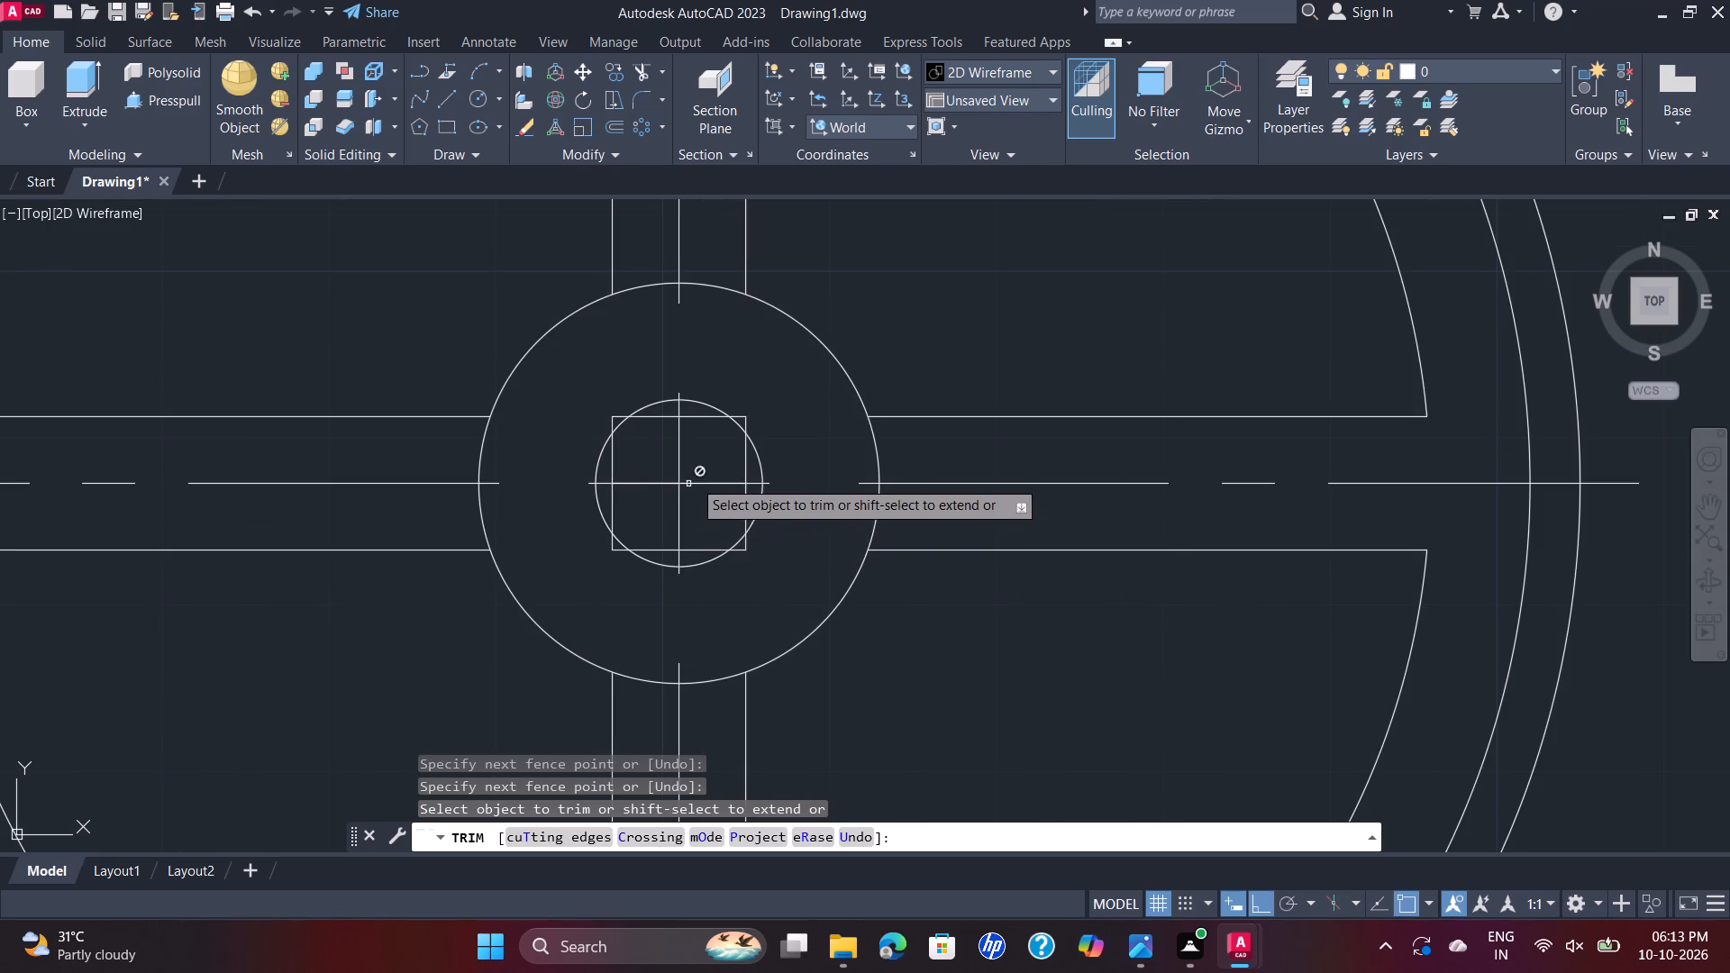
{"action": "left_click", "coordinate": [711, 418]}
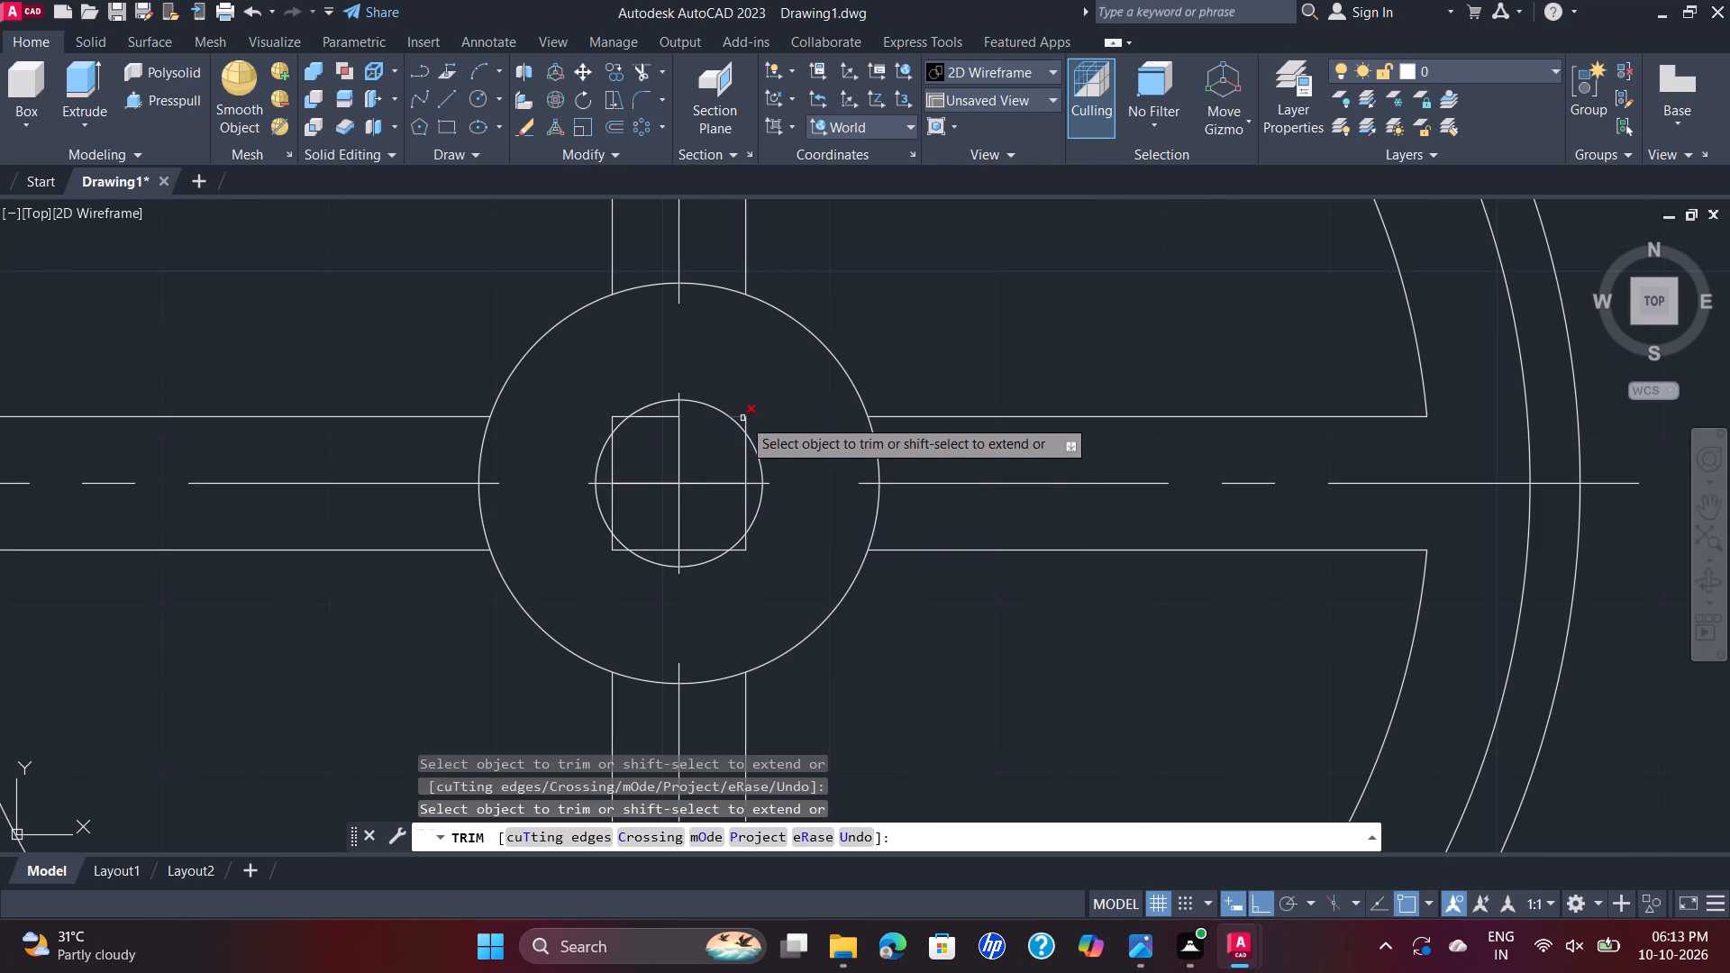
{"action": "left_click", "coordinate": [743, 418]}
{"action": "left_click", "coordinate": [743, 456]}
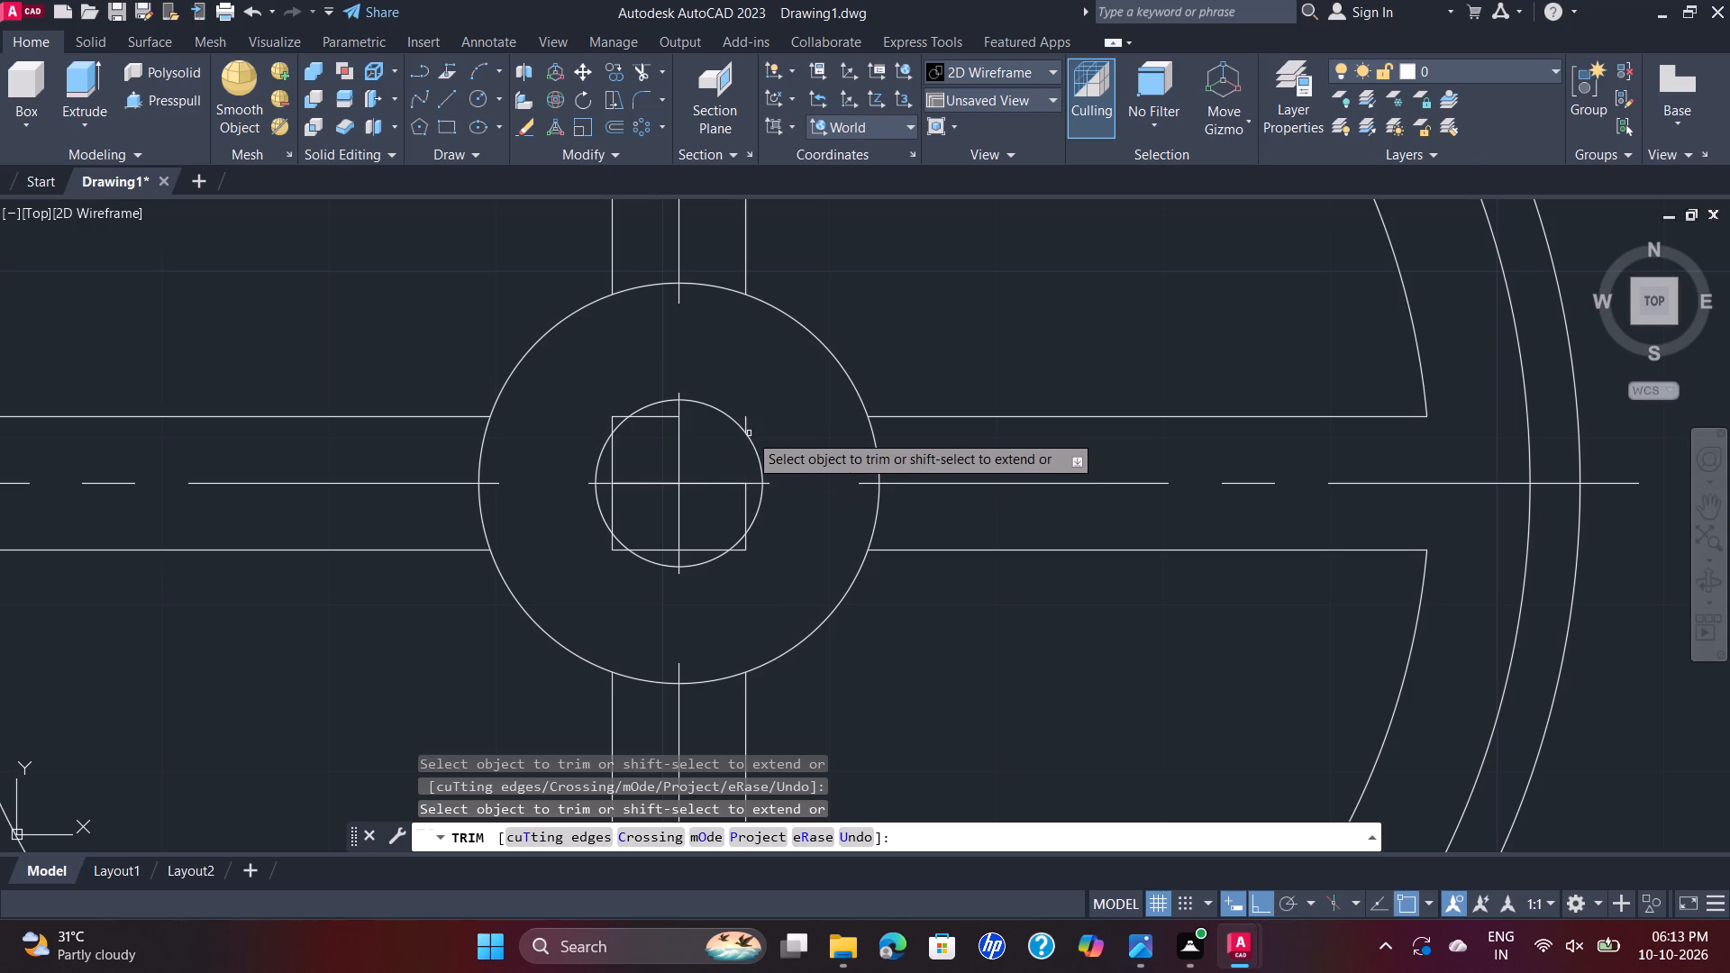
{"action": "left_click", "coordinate": [744, 424]}
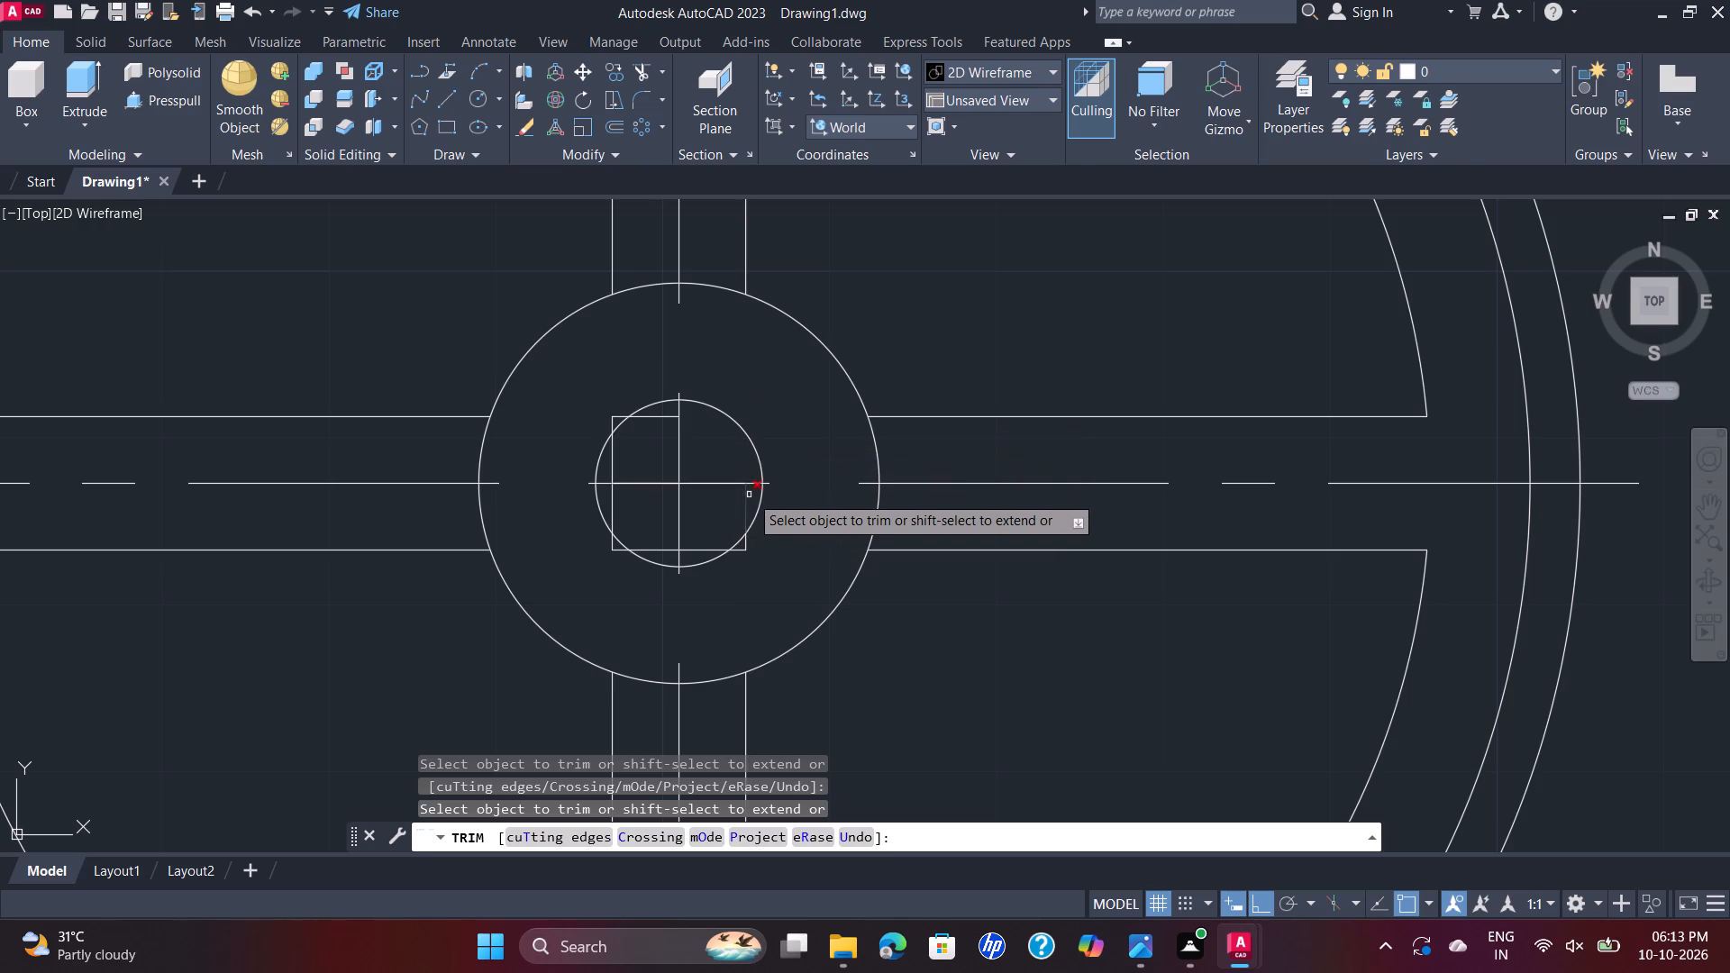
{"action": "left_click", "coordinate": [752, 490]}
{"action": "left_click", "coordinate": [735, 505]}
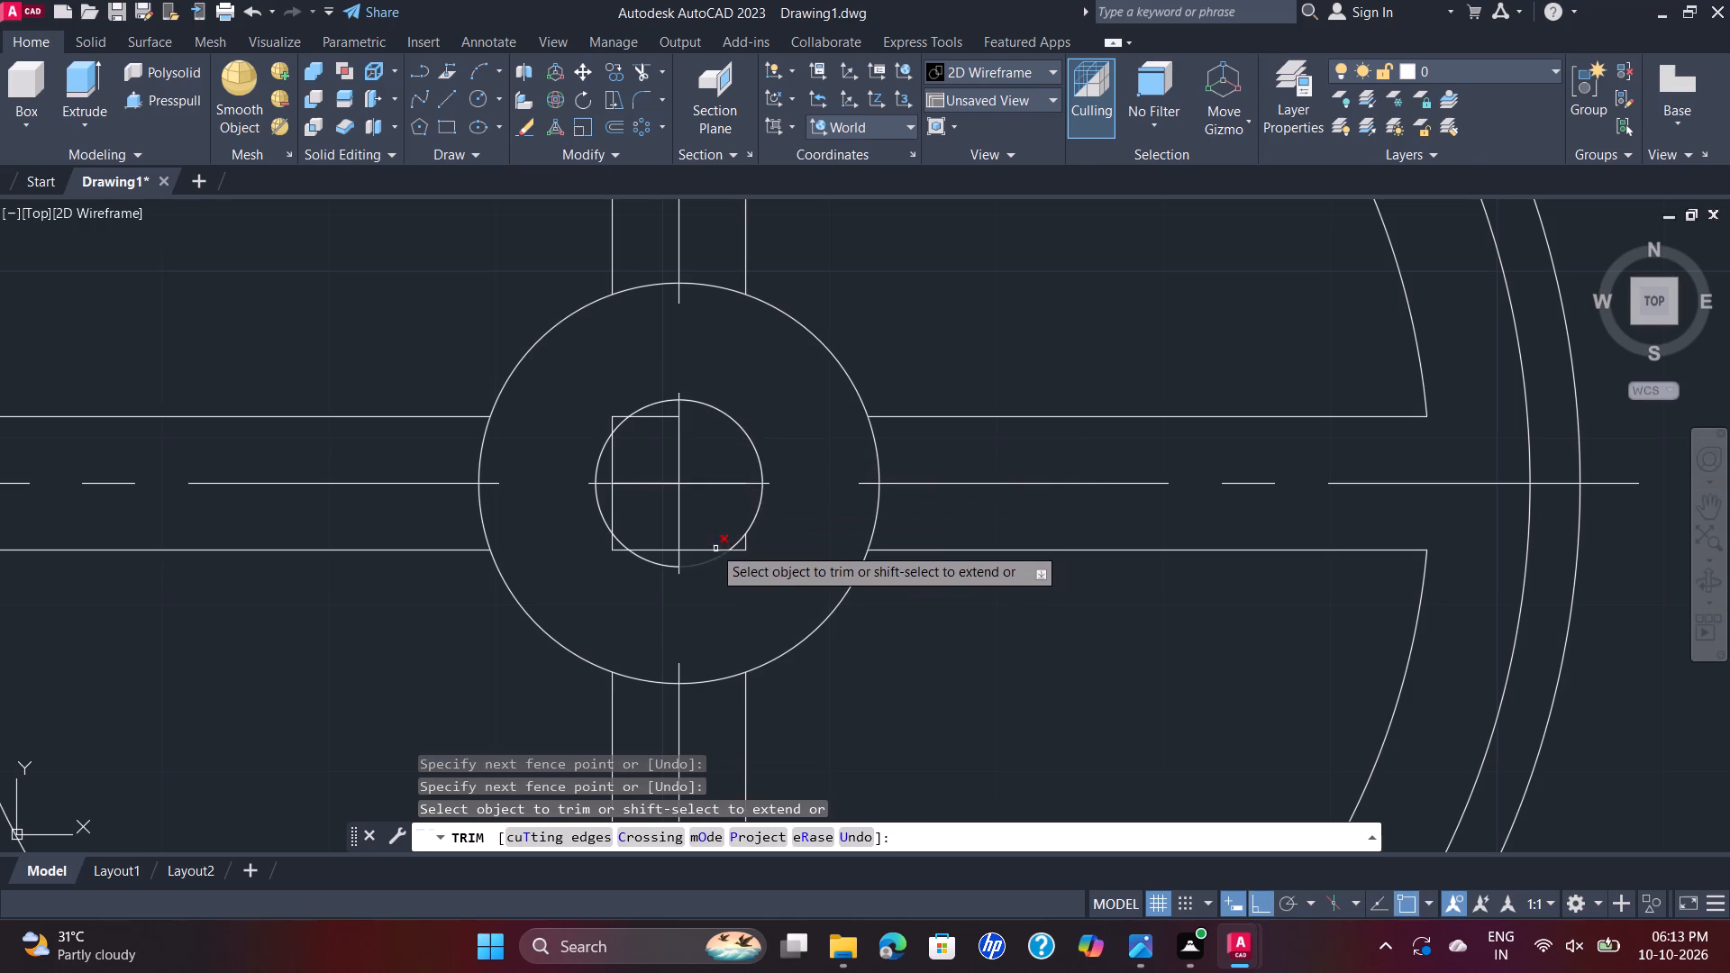
{"action": "left_click_drag", "start_coordinate": [699, 529], "coordinate": [697, 541]}
{"action": "left_click", "coordinate": [694, 551]}
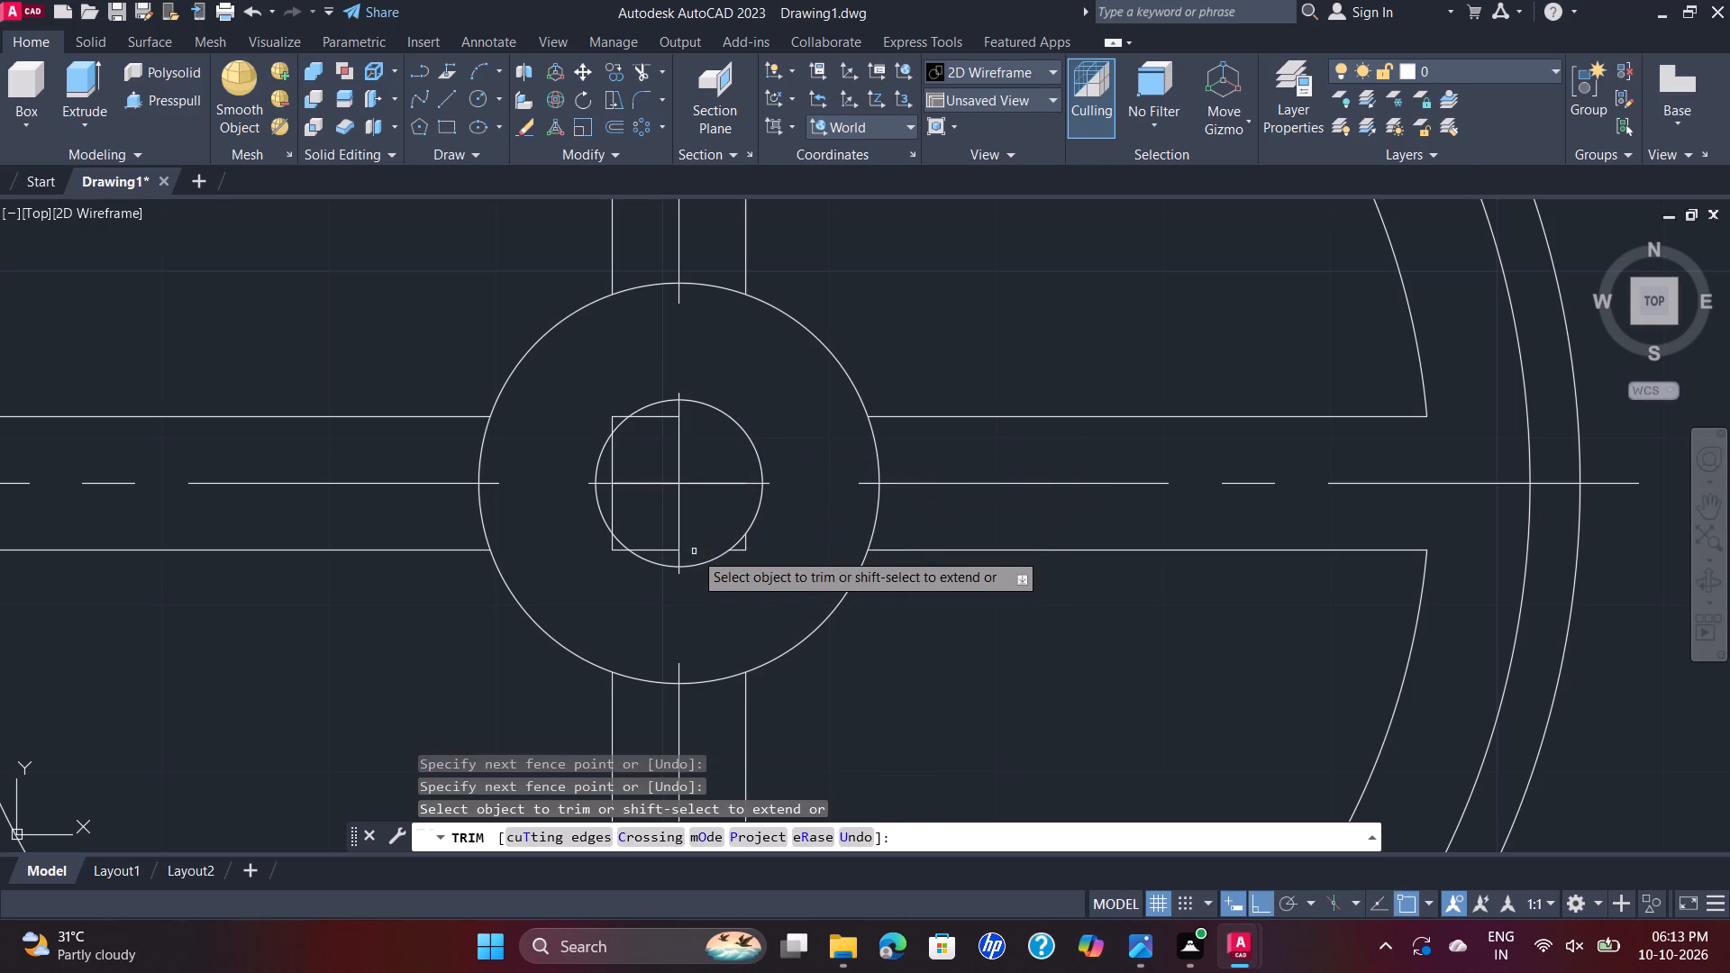
{"action": "left_click", "coordinate": [733, 568]}
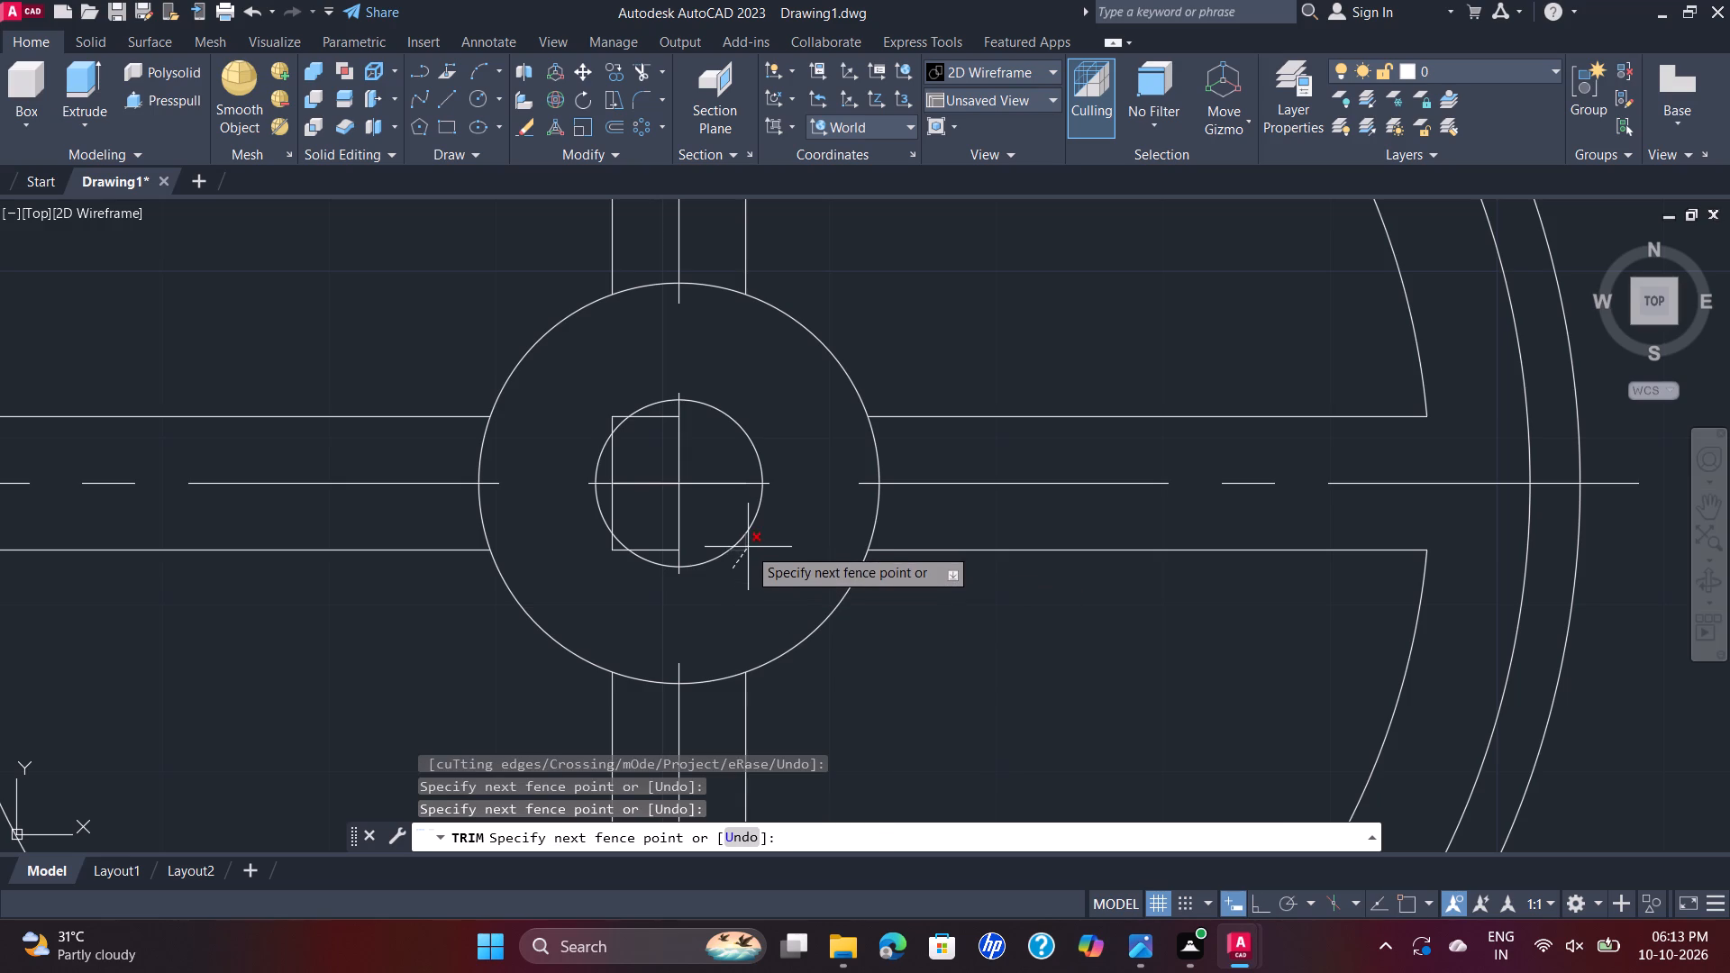
{"action": "left_click", "coordinate": [749, 549]}
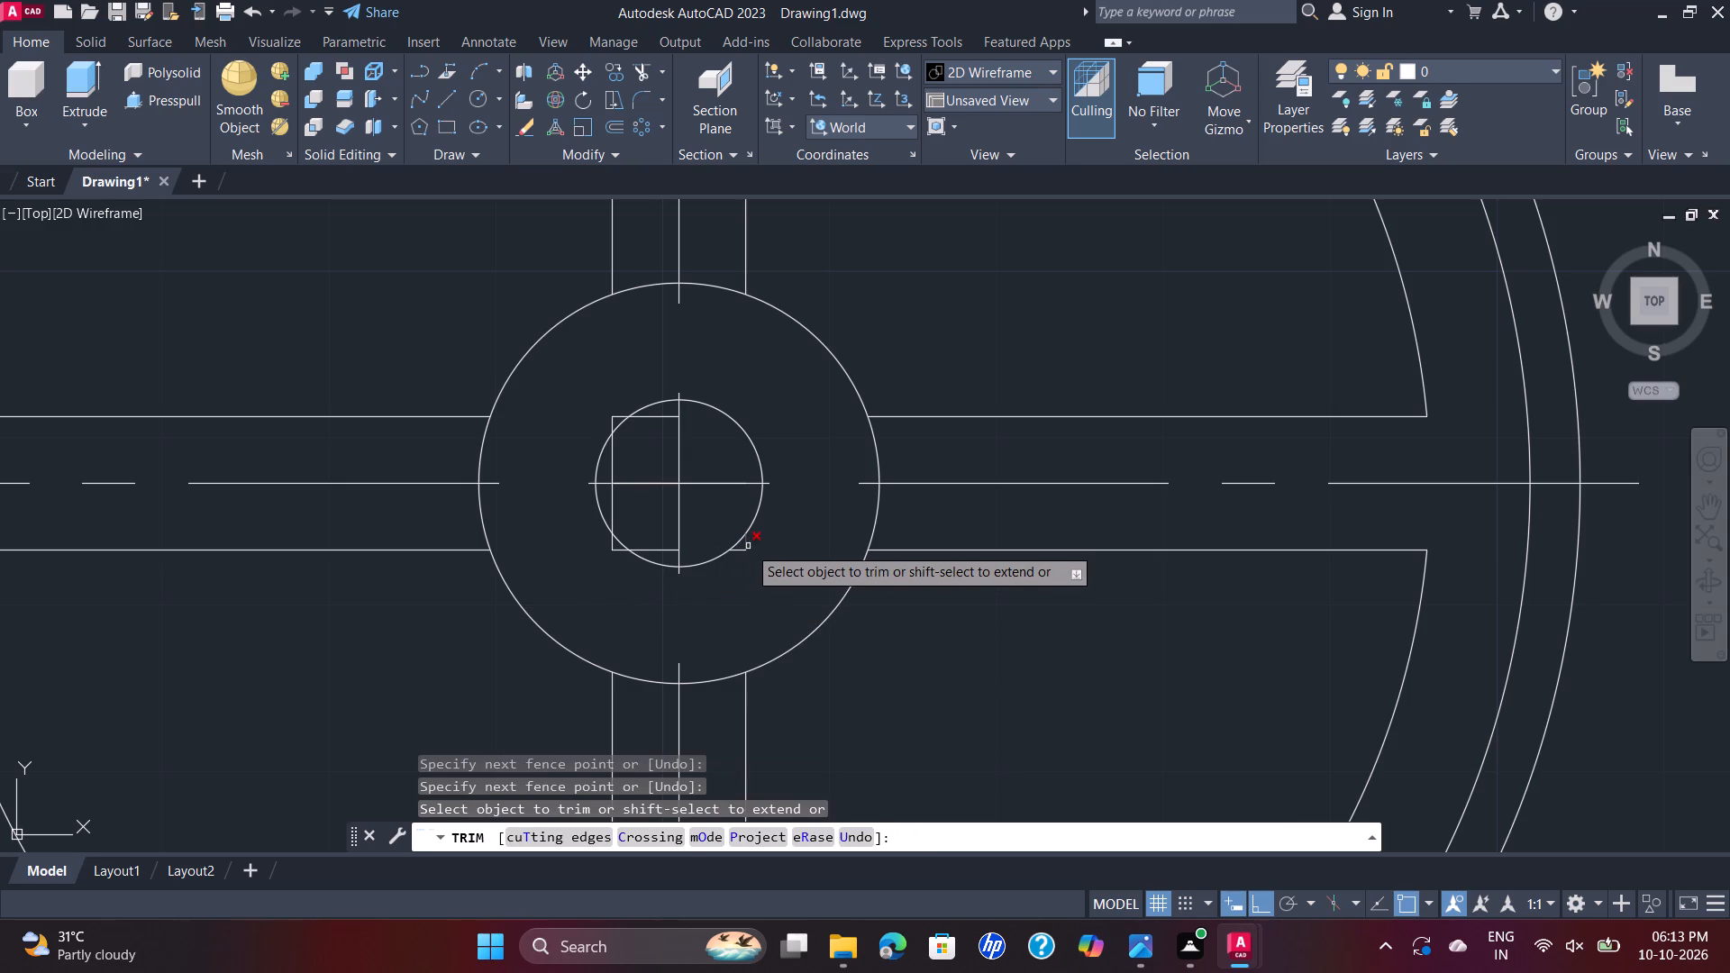
{"action": "left_click", "coordinate": [748, 546]}
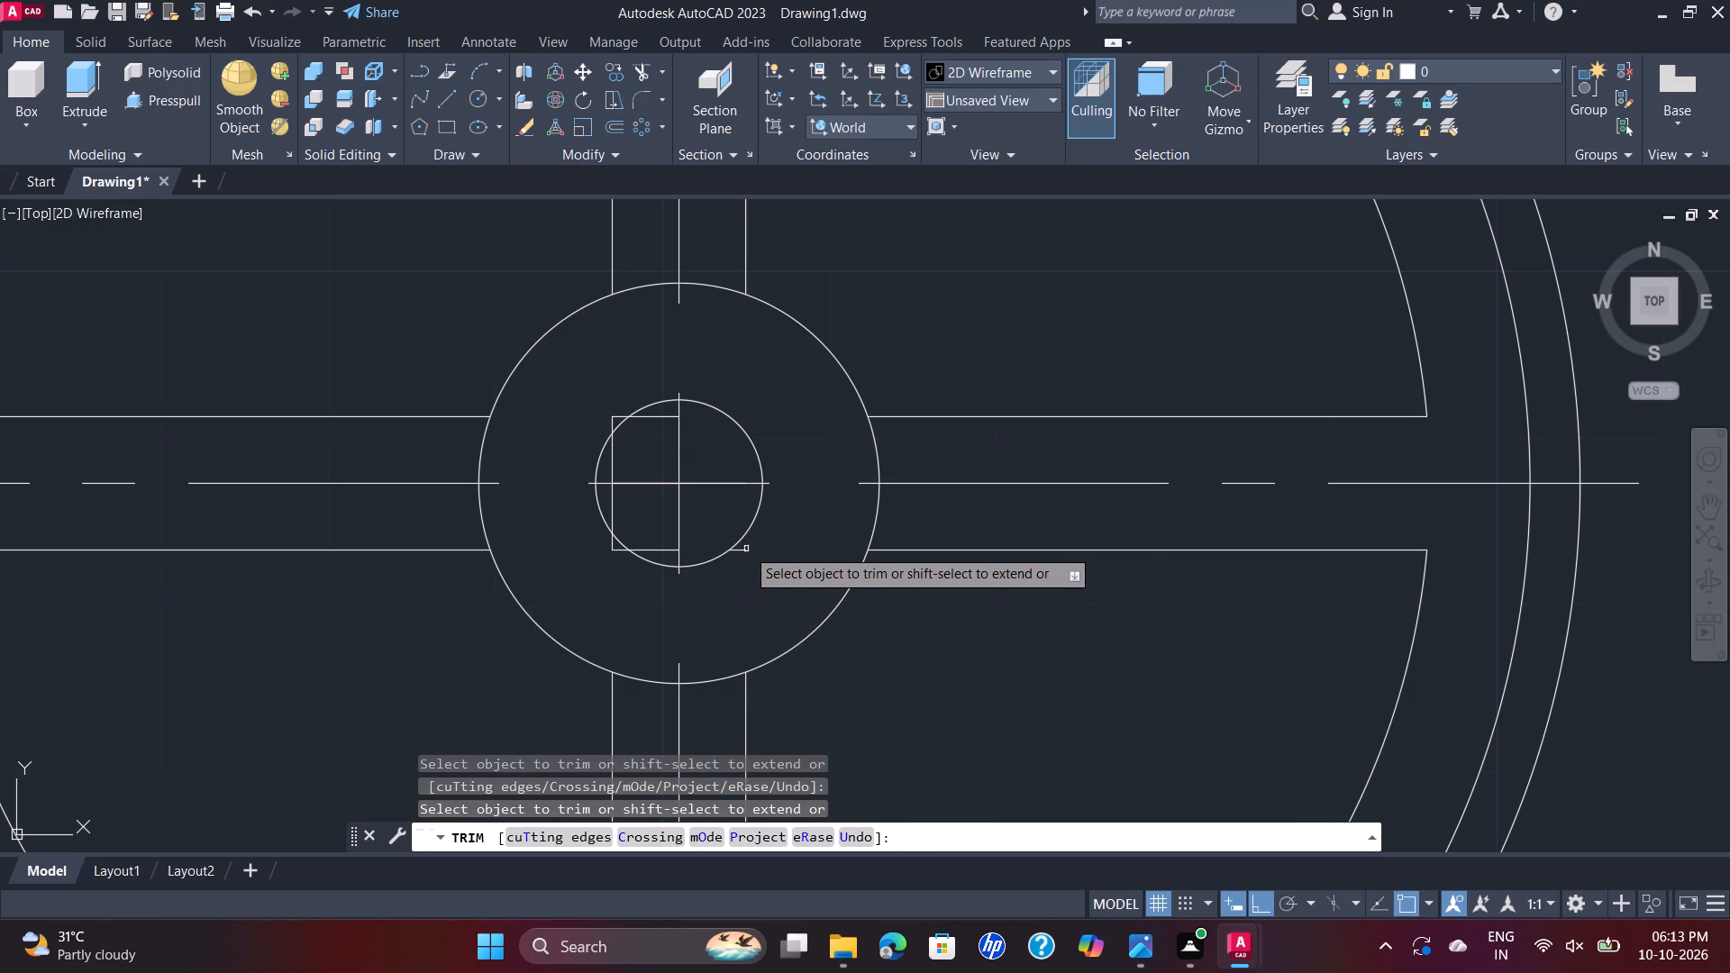
{"action": "left_click", "coordinate": [748, 547]}
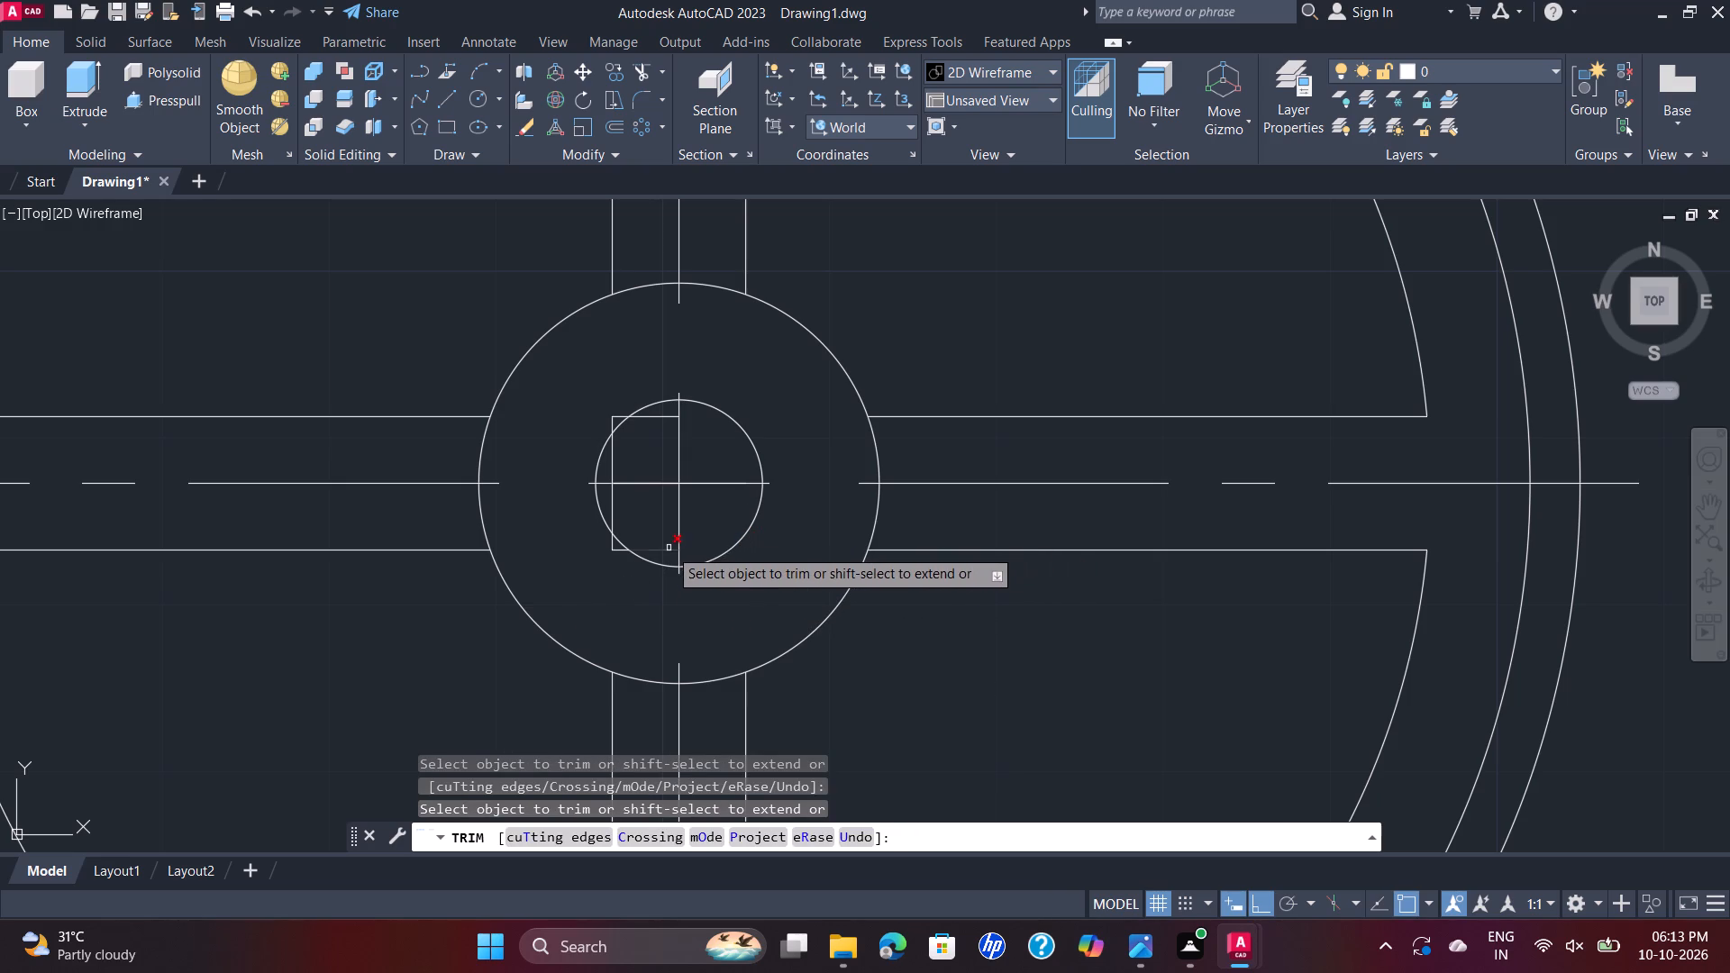
Trim away the left half of the central square, including its two corner remnants outside the bore circle.
{"action": "left_click", "coordinate": [669, 548]}
{"action": "left_click", "coordinate": [615, 503]}
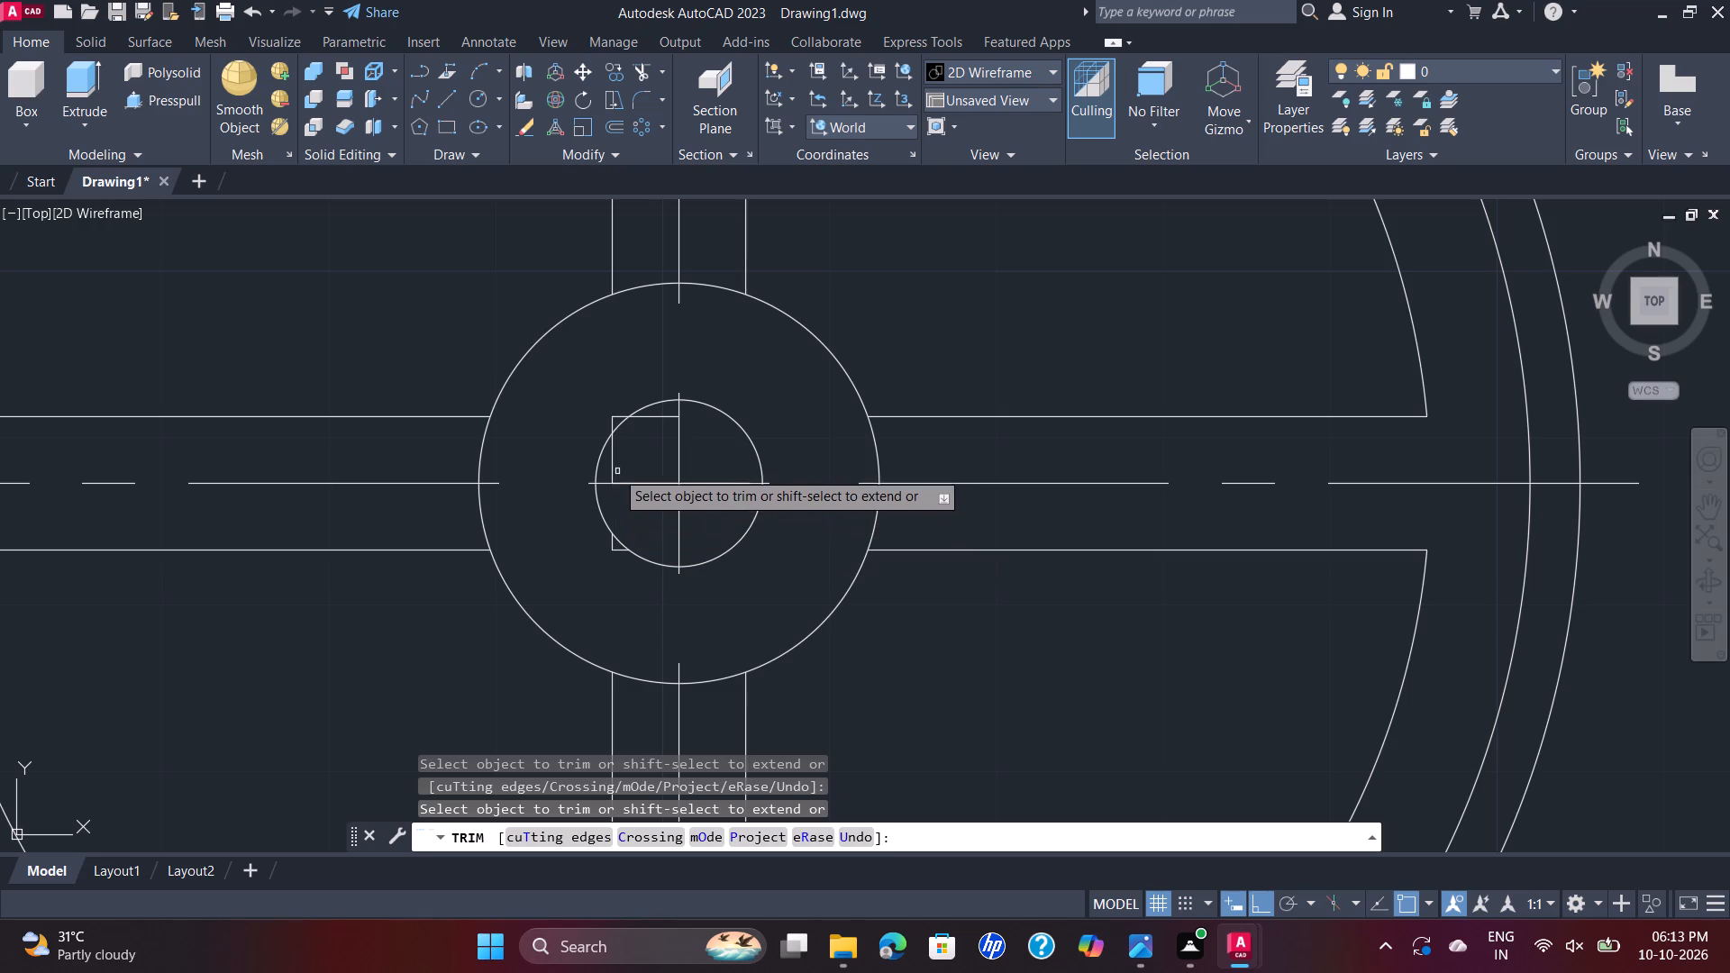
{"action": "left_click", "coordinate": [612, 466]}
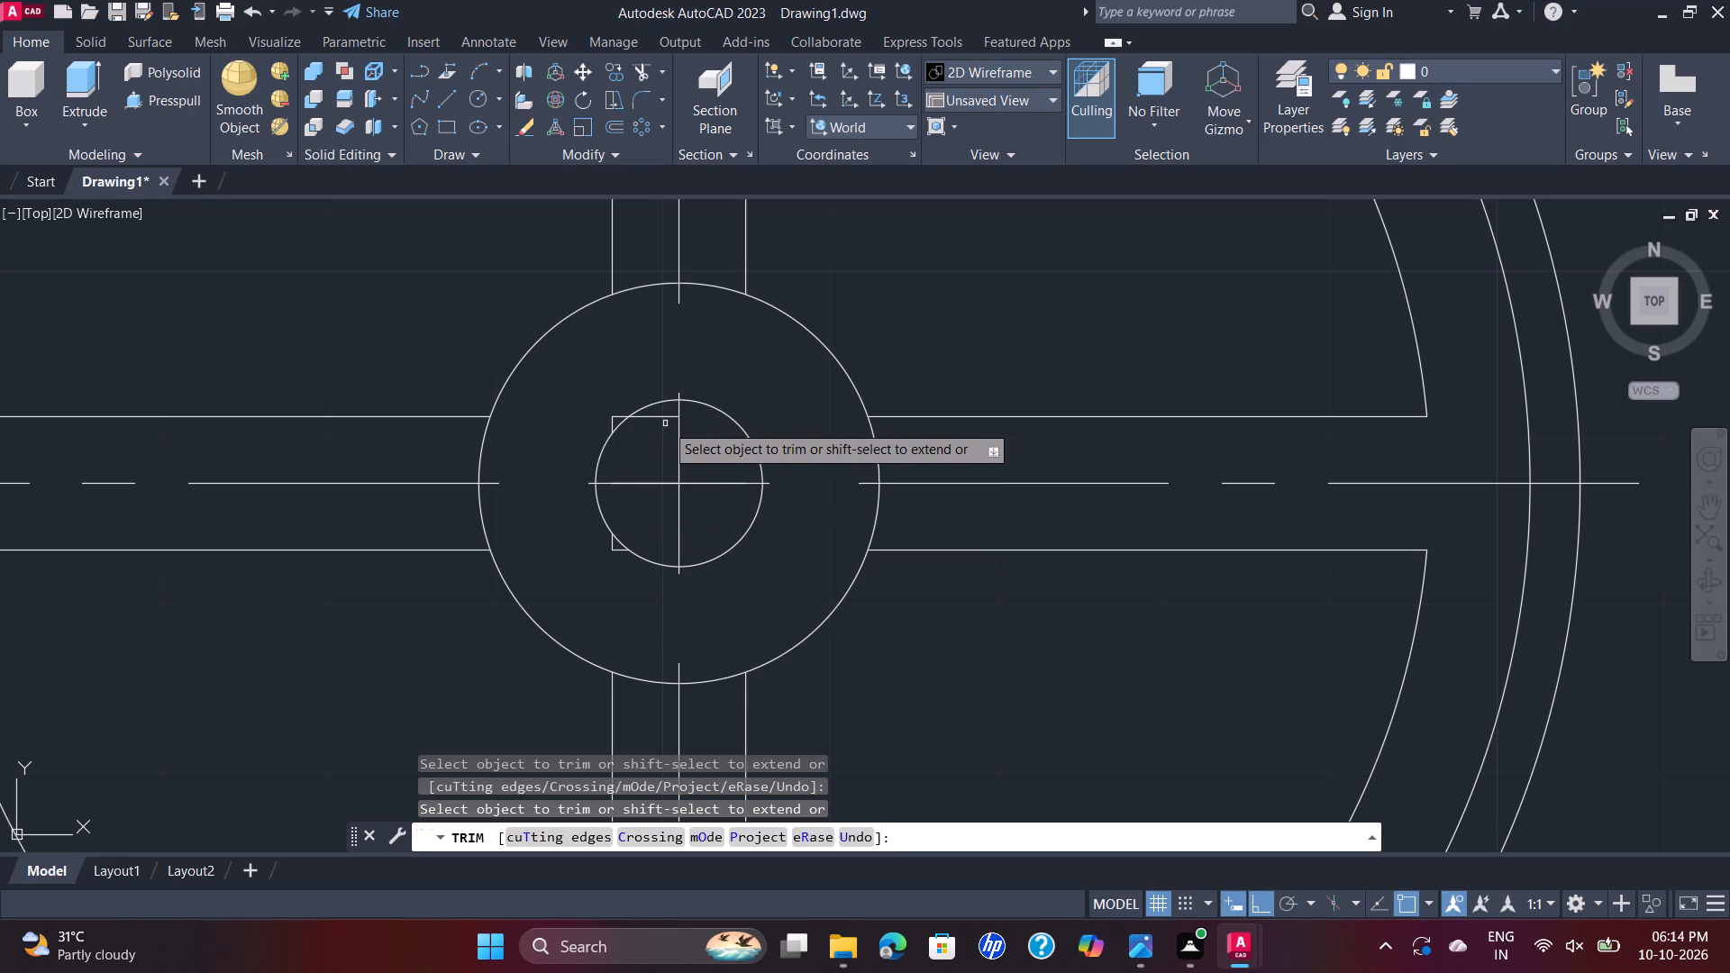
{"action": "left_click", "coordinate": [671, 414]}
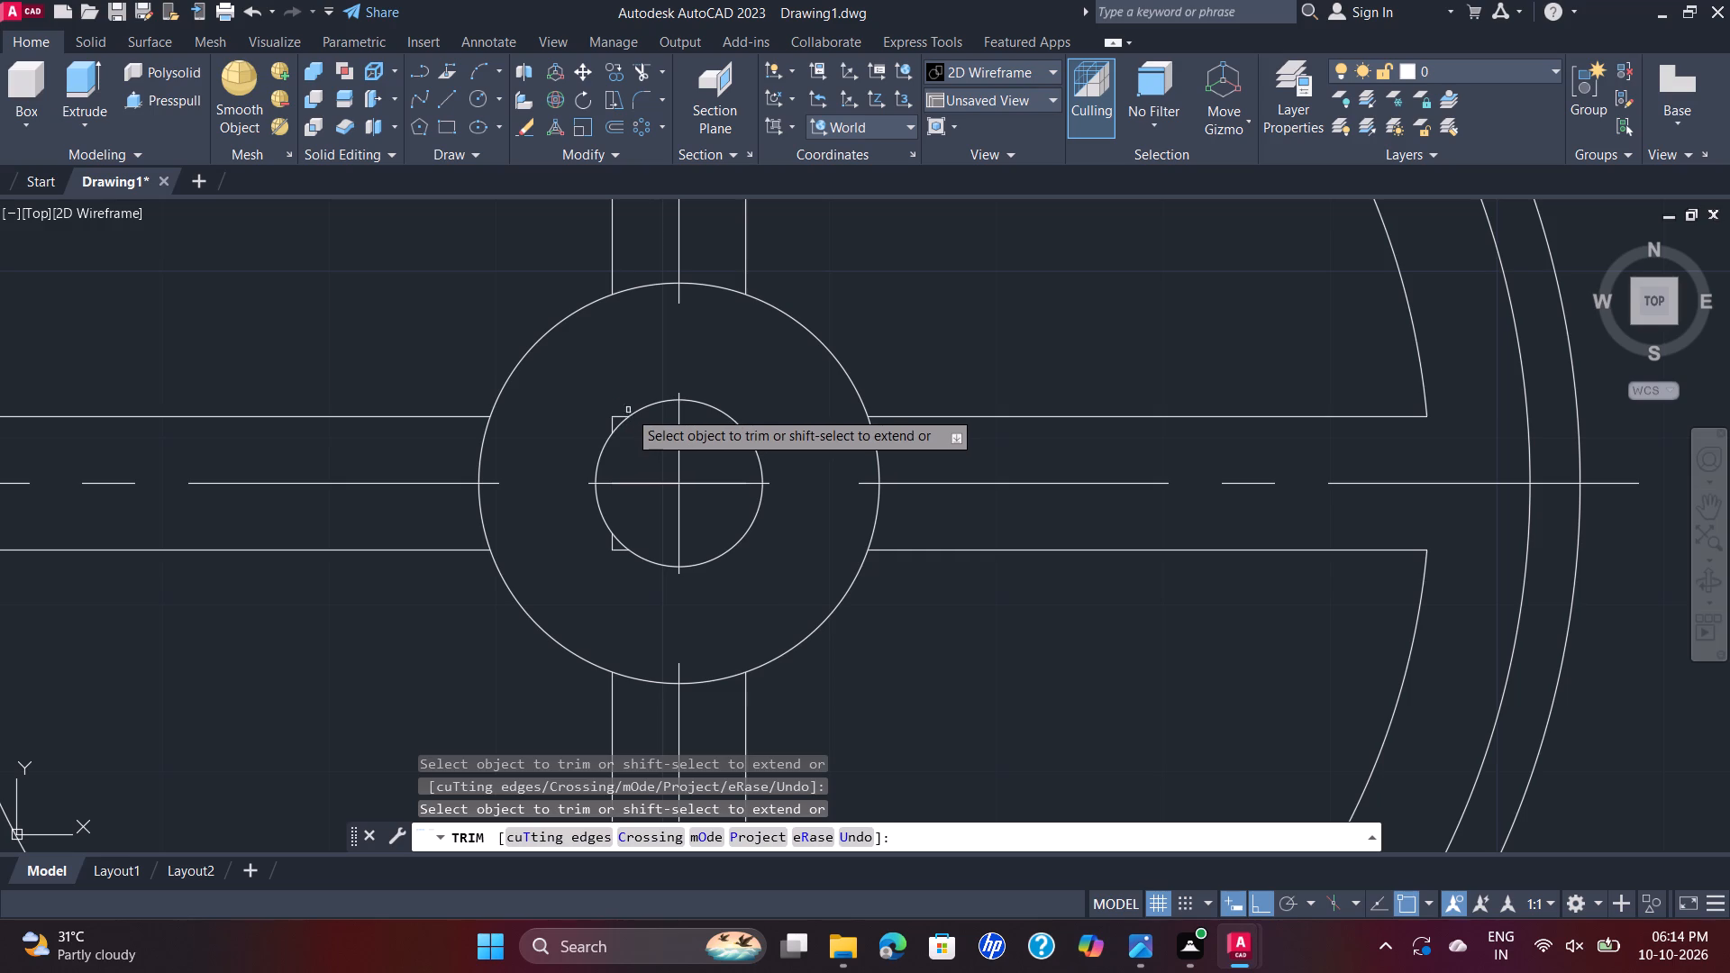
{"action": "left_click_drag", "start_coordinate": [634, 402], "coordinate": [614, 422]}
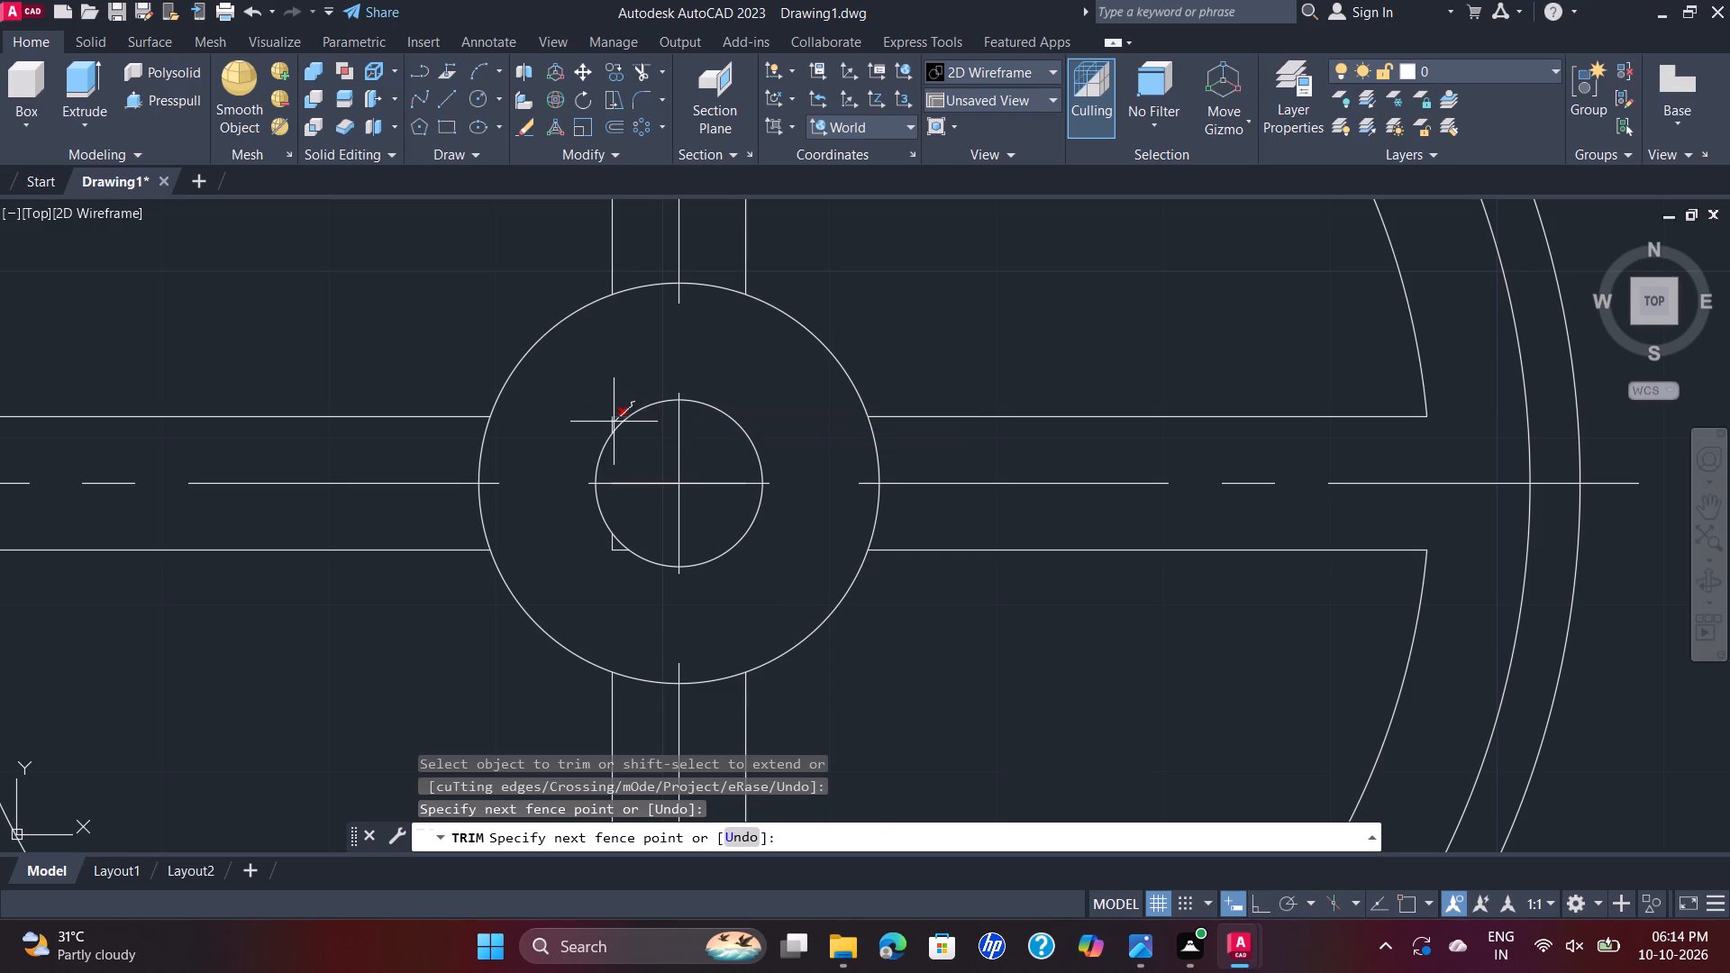
{"action": "left_click_drag", "start_coordinate": [614, 422], "coordinate": [602, 430]}
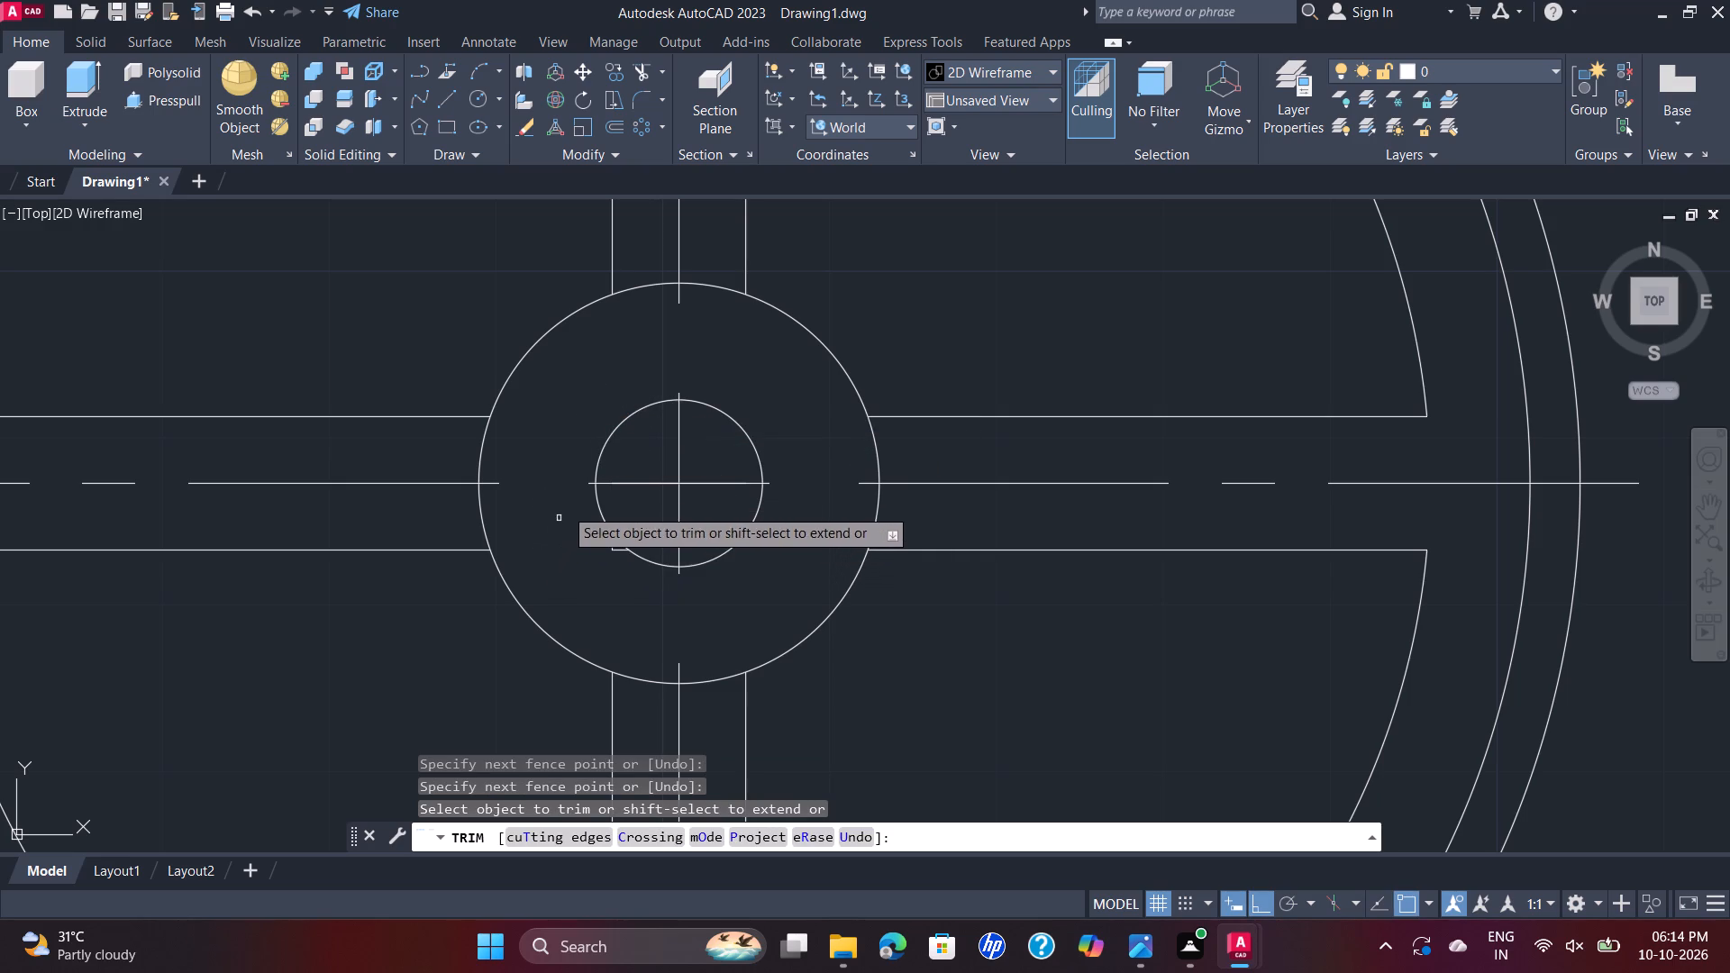
{"action": "left_click_drag", "start_coordinate": [565, 504], "coordinate": [624, 550]}
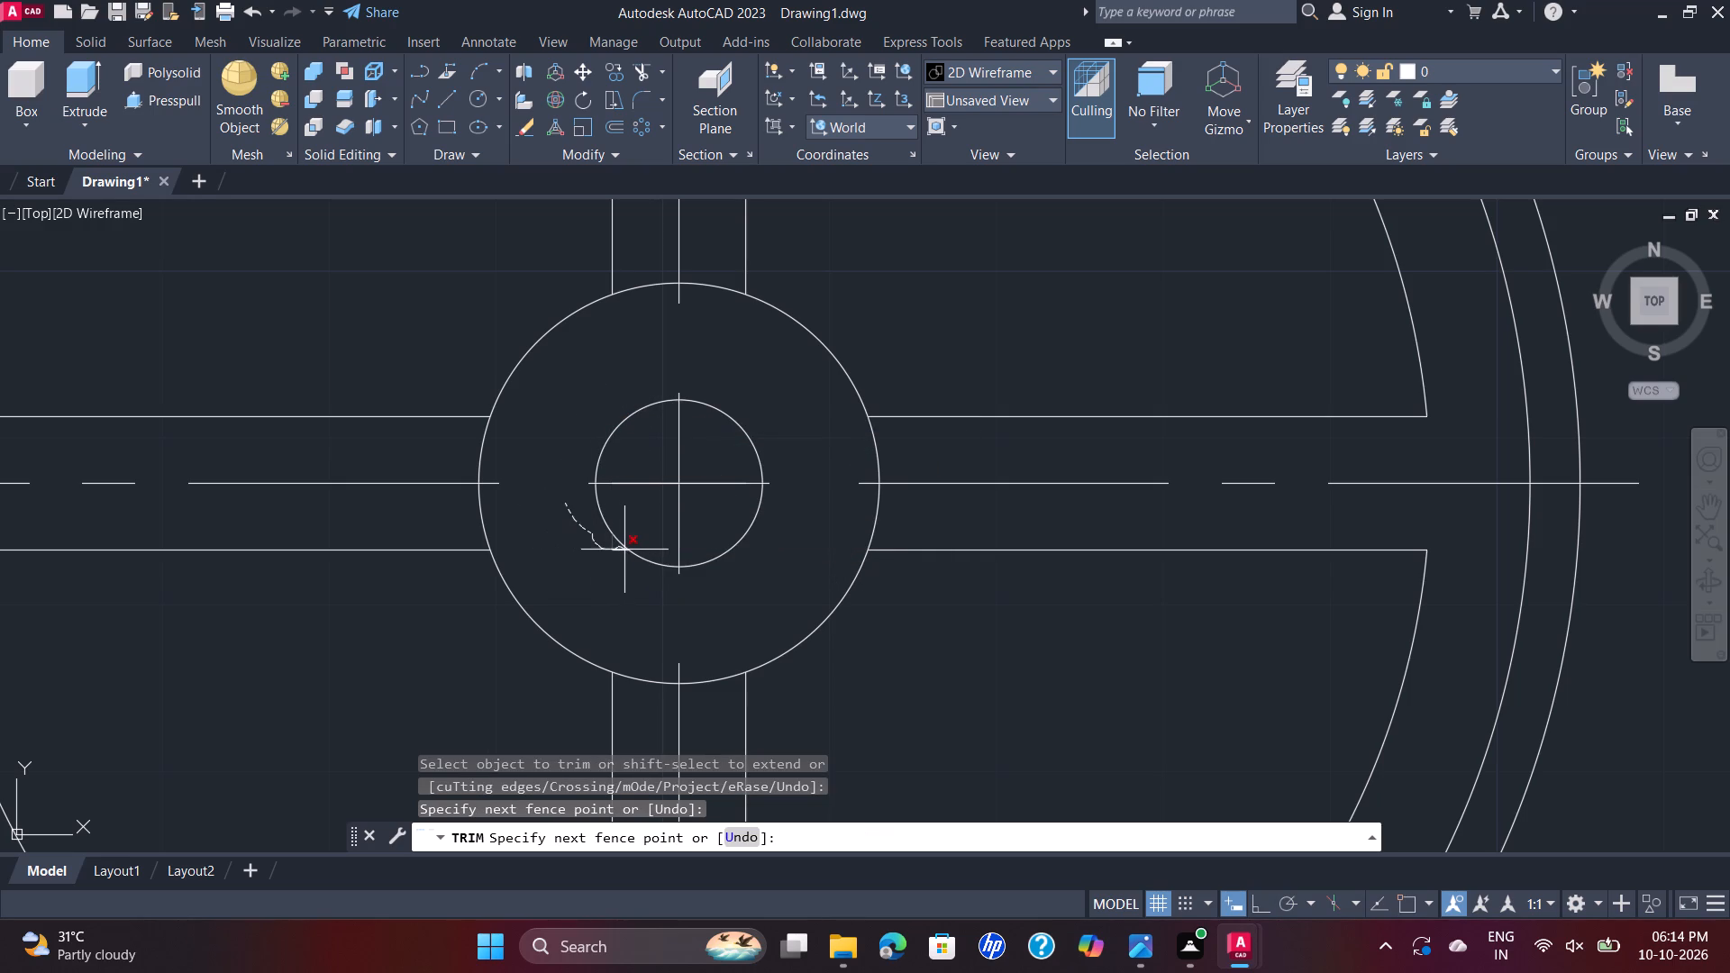
{"action": "left_click_drag", "start_coordinate": [624, 550], "coordinate": [627, 554]}
Fillet the left spoke's upper edge with the upper spoke's left edge at radius 3.5.
{"action": "scroll", "coordinate": [762, 439], "scroll_direction": "up", "scroll_amount": 2}
{"action": "scroll", "coordinate": [751, 438], "scroll_direction": "down", "scroll_amount": 3}
{"action": "scroll", "coordinate": [738, 441], "scroll_direction": "up", "scroll_amount": 1}
{"action": "scroll", "coordinate": [769, 398], "scroll_direction": "down", "scroll_amount": 2}
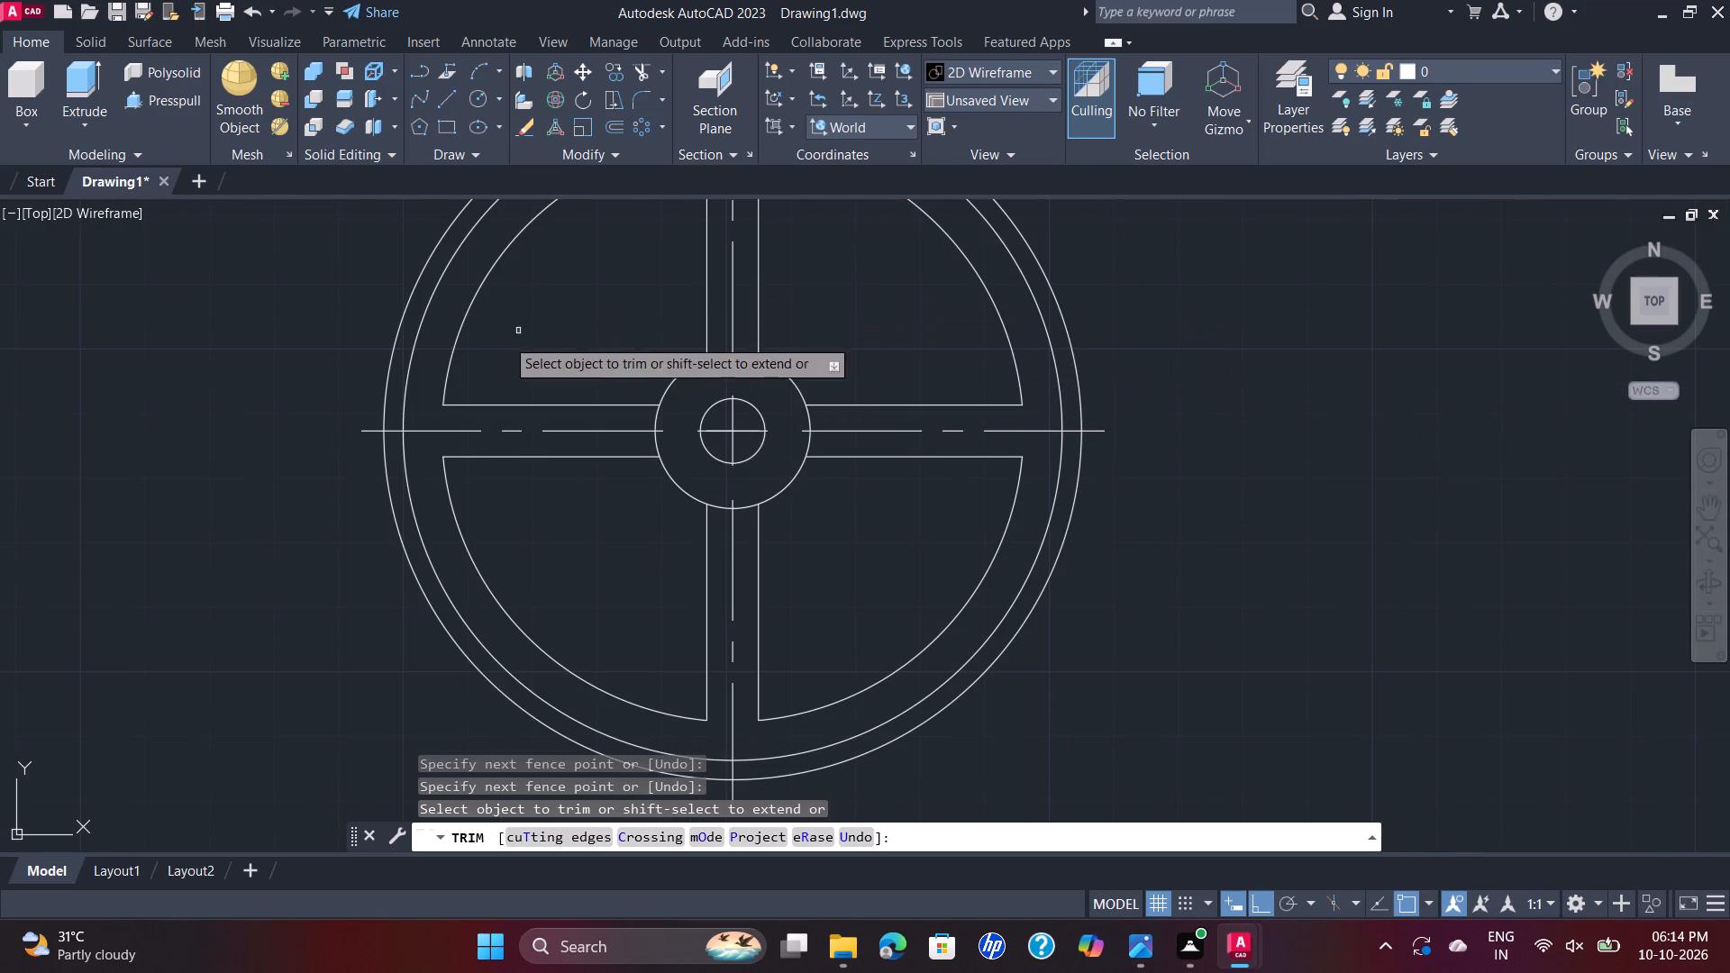
{"action": "left_click", "coordinate": [646, 104]}
{"action": "left_click", "coordinate": [637, 401]}
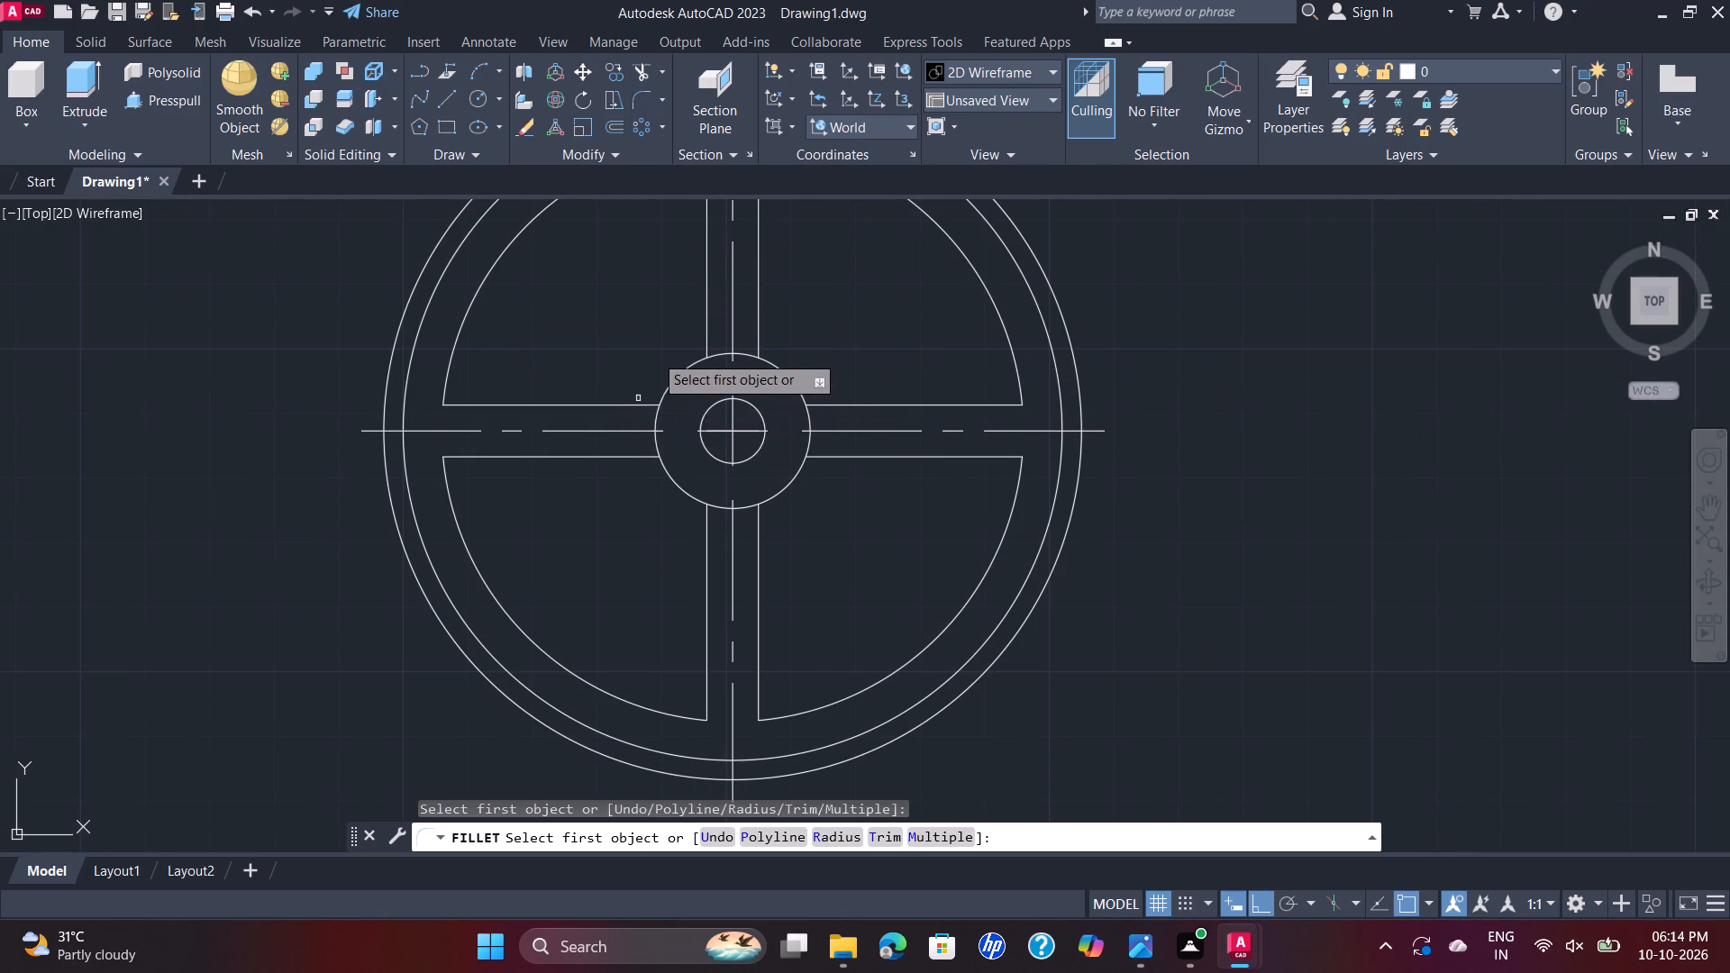
{"action": "left_click", "coordinate": [634, 402]}
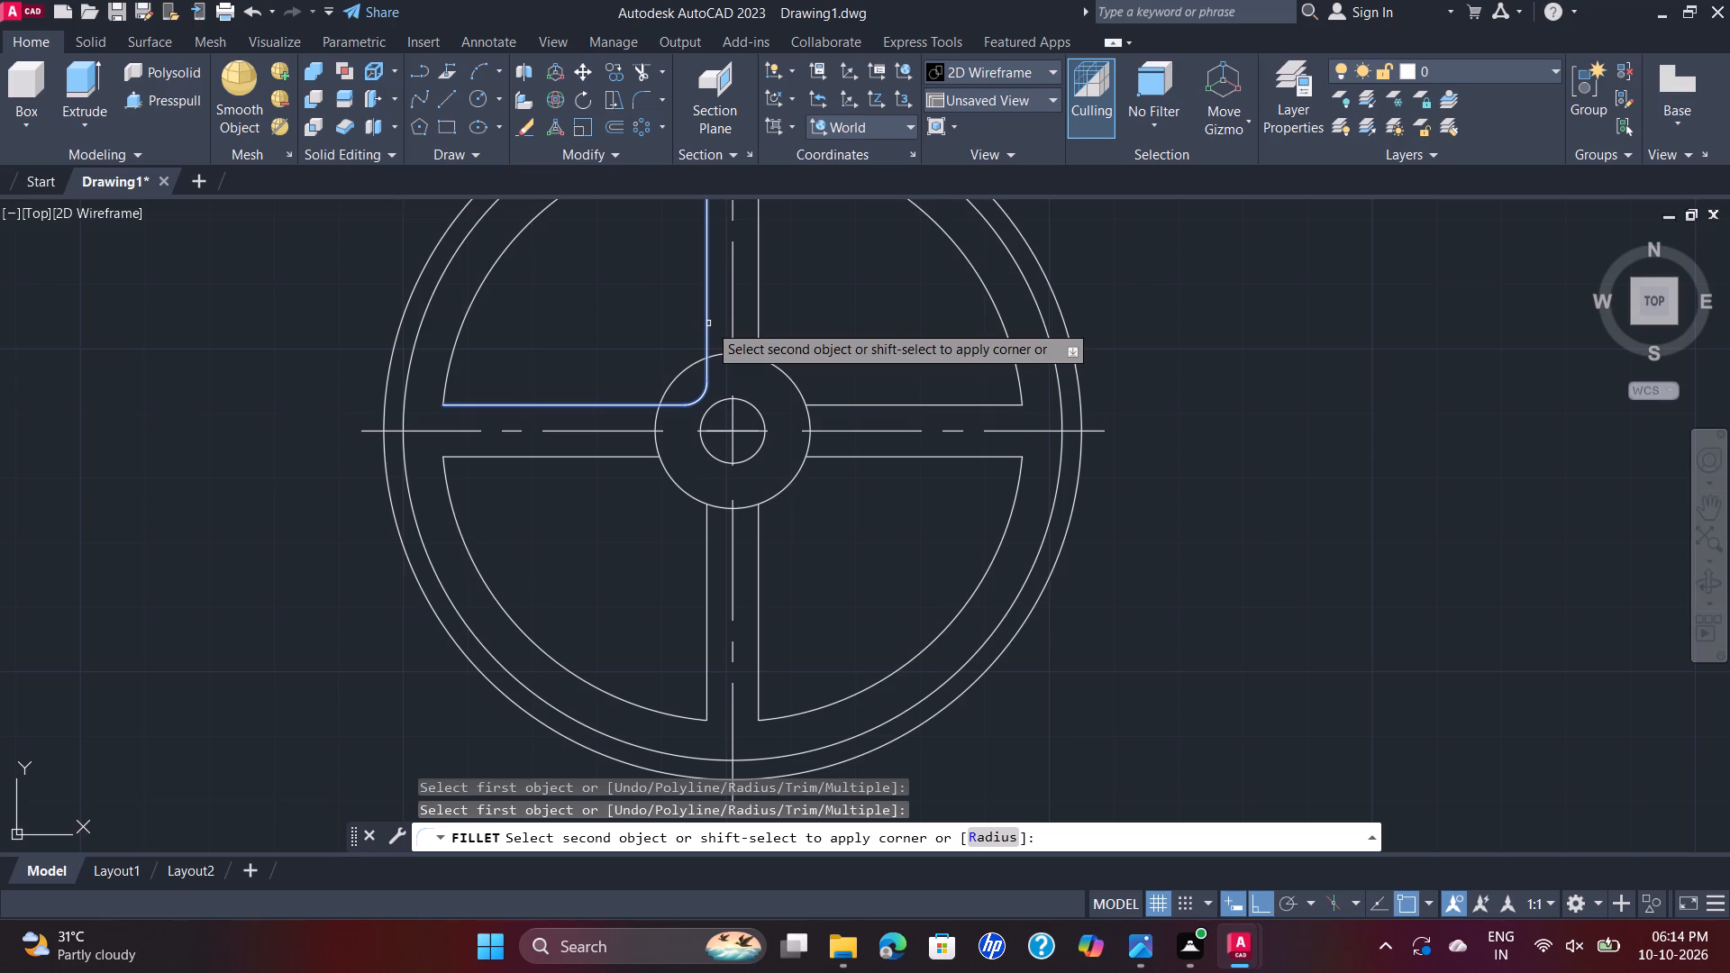
{"action": "left_click", "coordinate": [708, 323]}
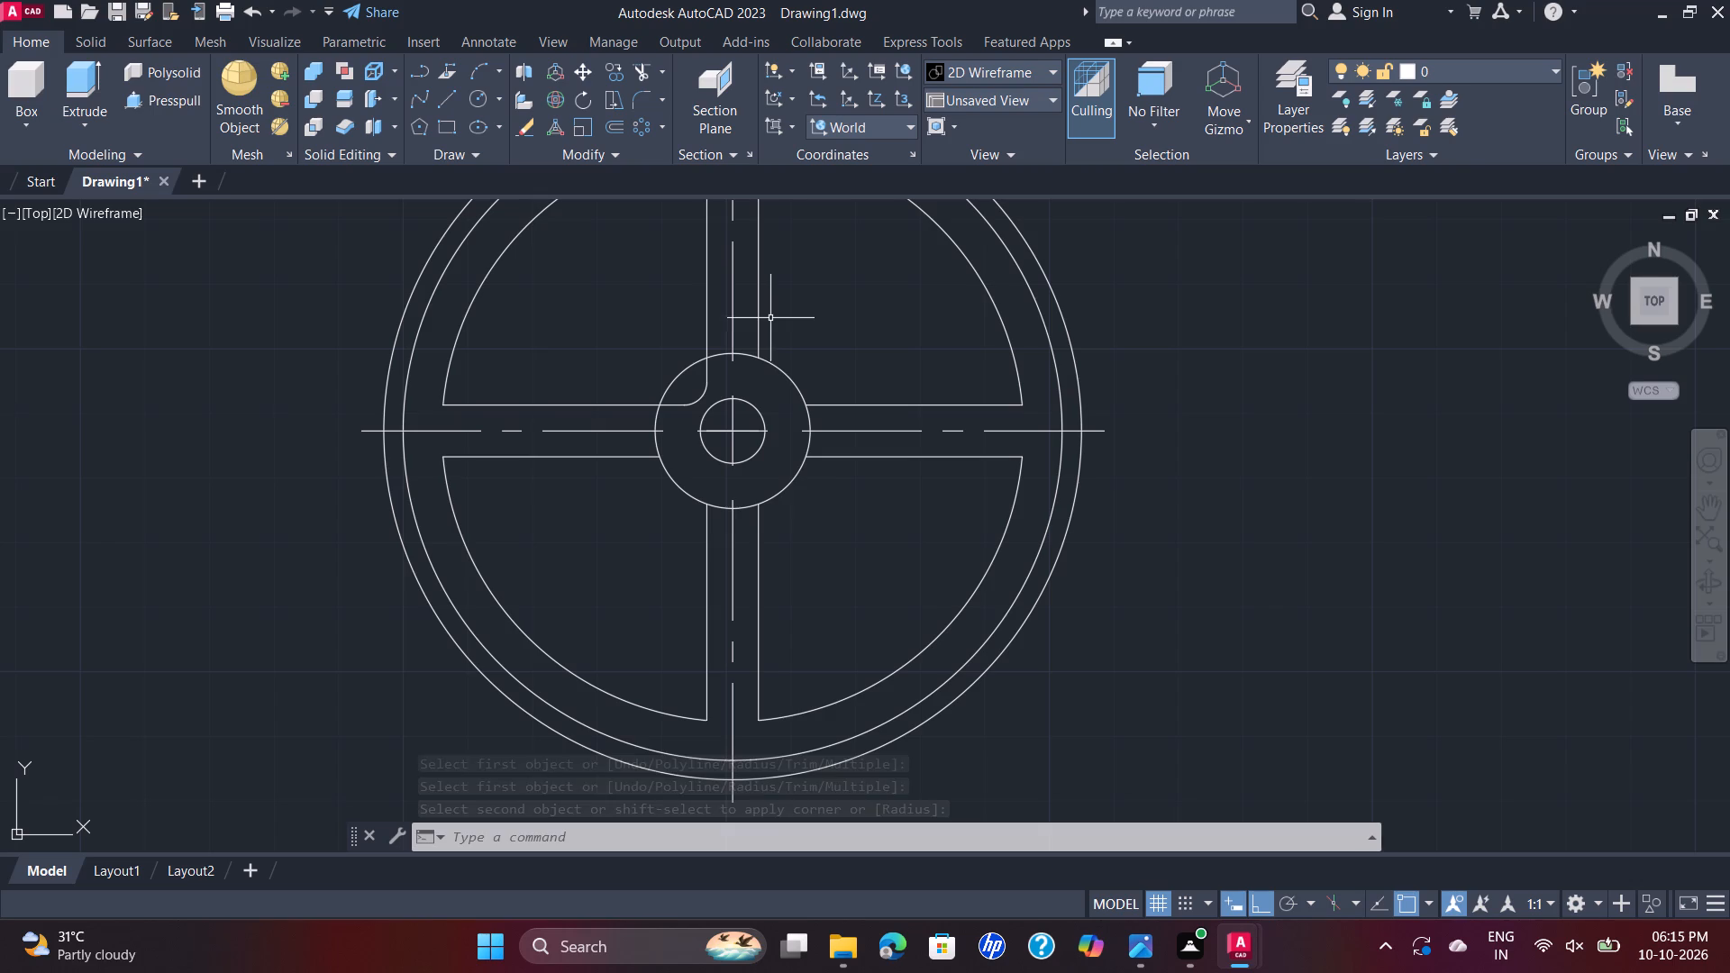
Fillet the three remaining spoke corners at the hub, upper-right, lower-right and lower-left, at radius 3.5.
{"action": "key", "text": "space"}
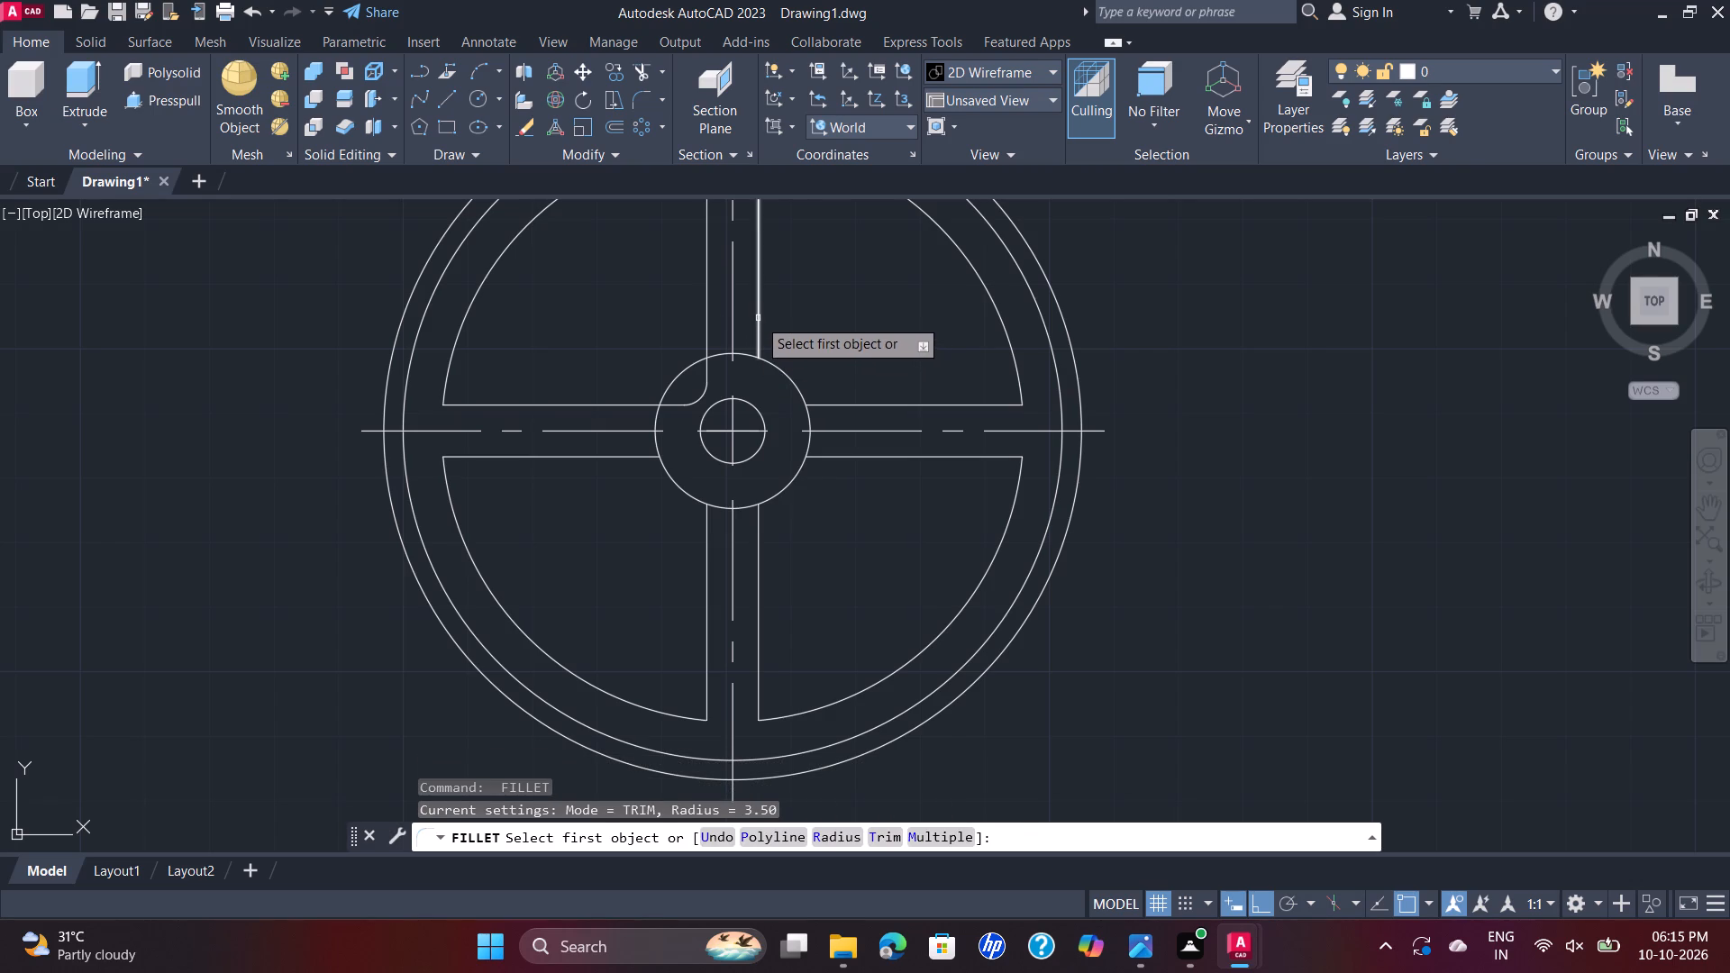
{"action": "left_click", "coordinate": [758, 318]}
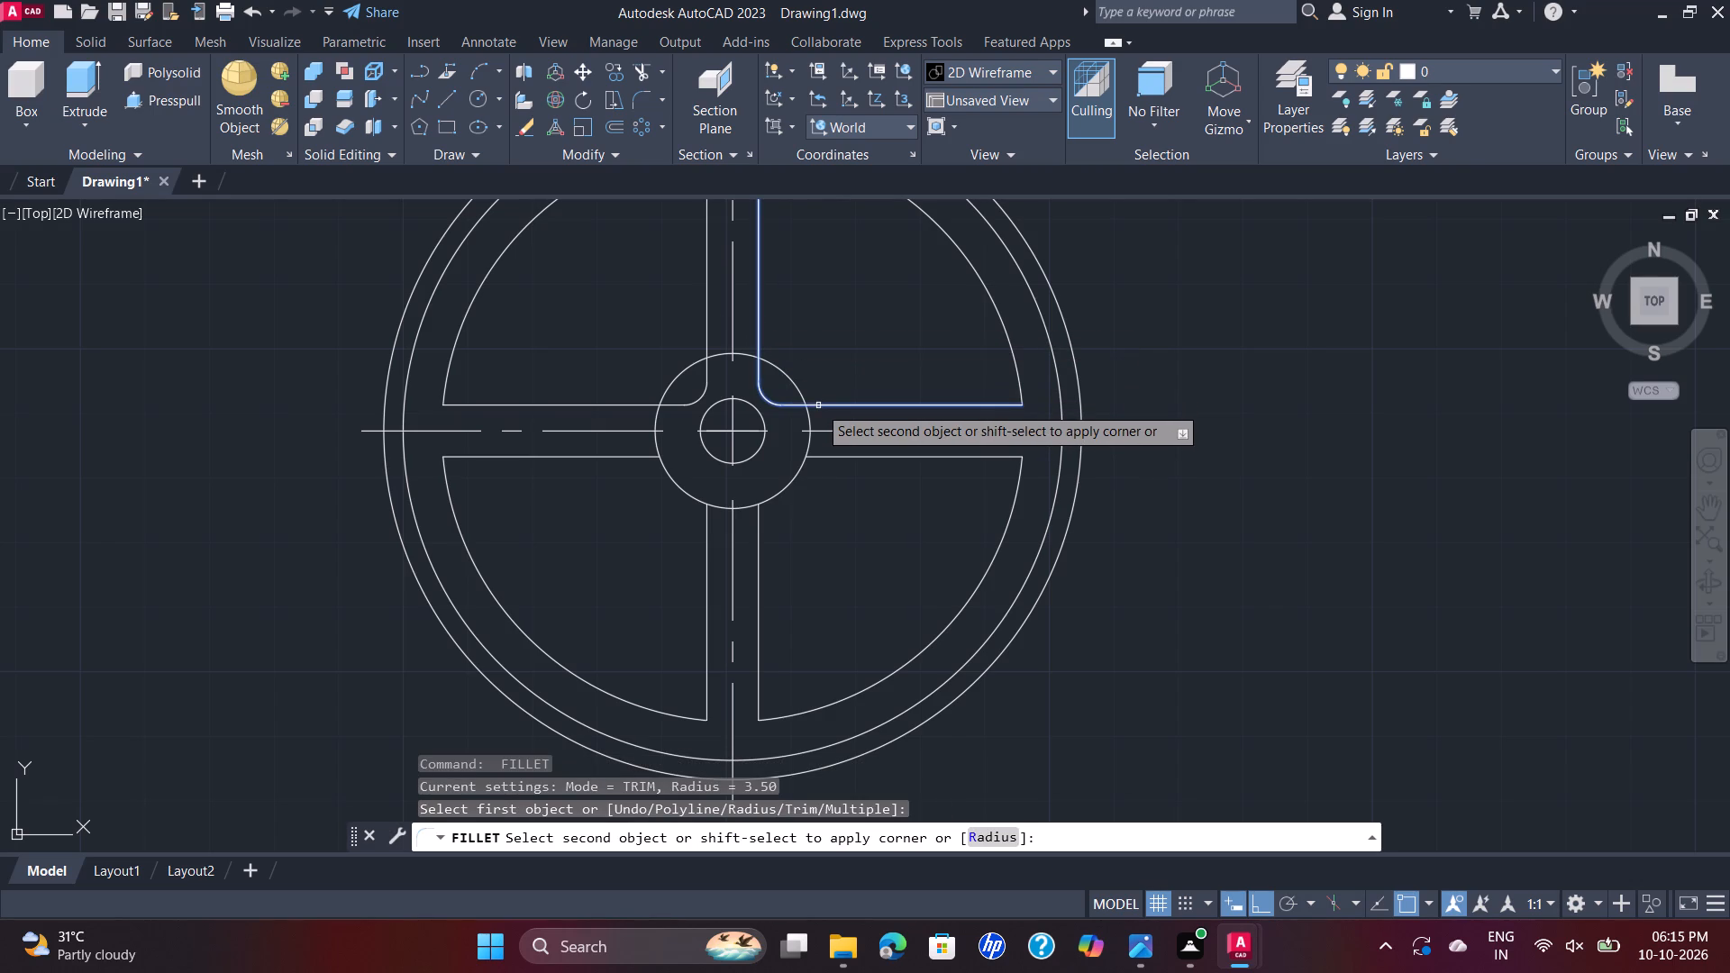
{"action": "left_click", "coordinate": [818, 405]}
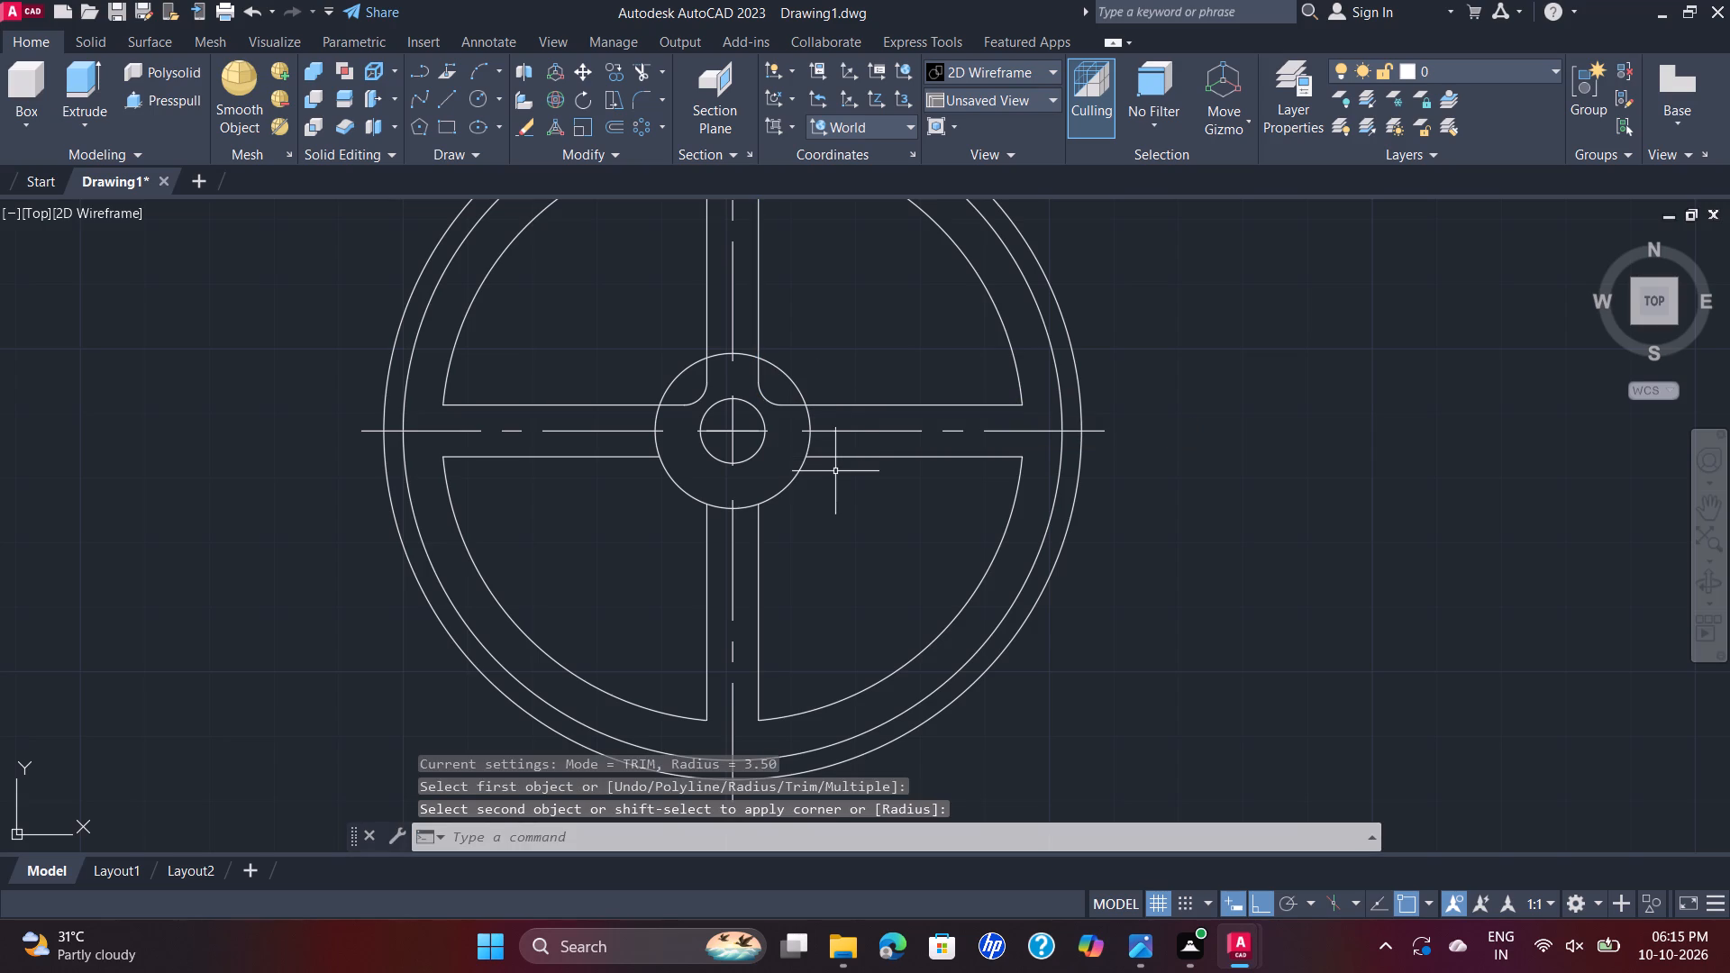
{"action": "key", "text": "space"}
{"action": "left_click", "coordinate": [827, 454]}
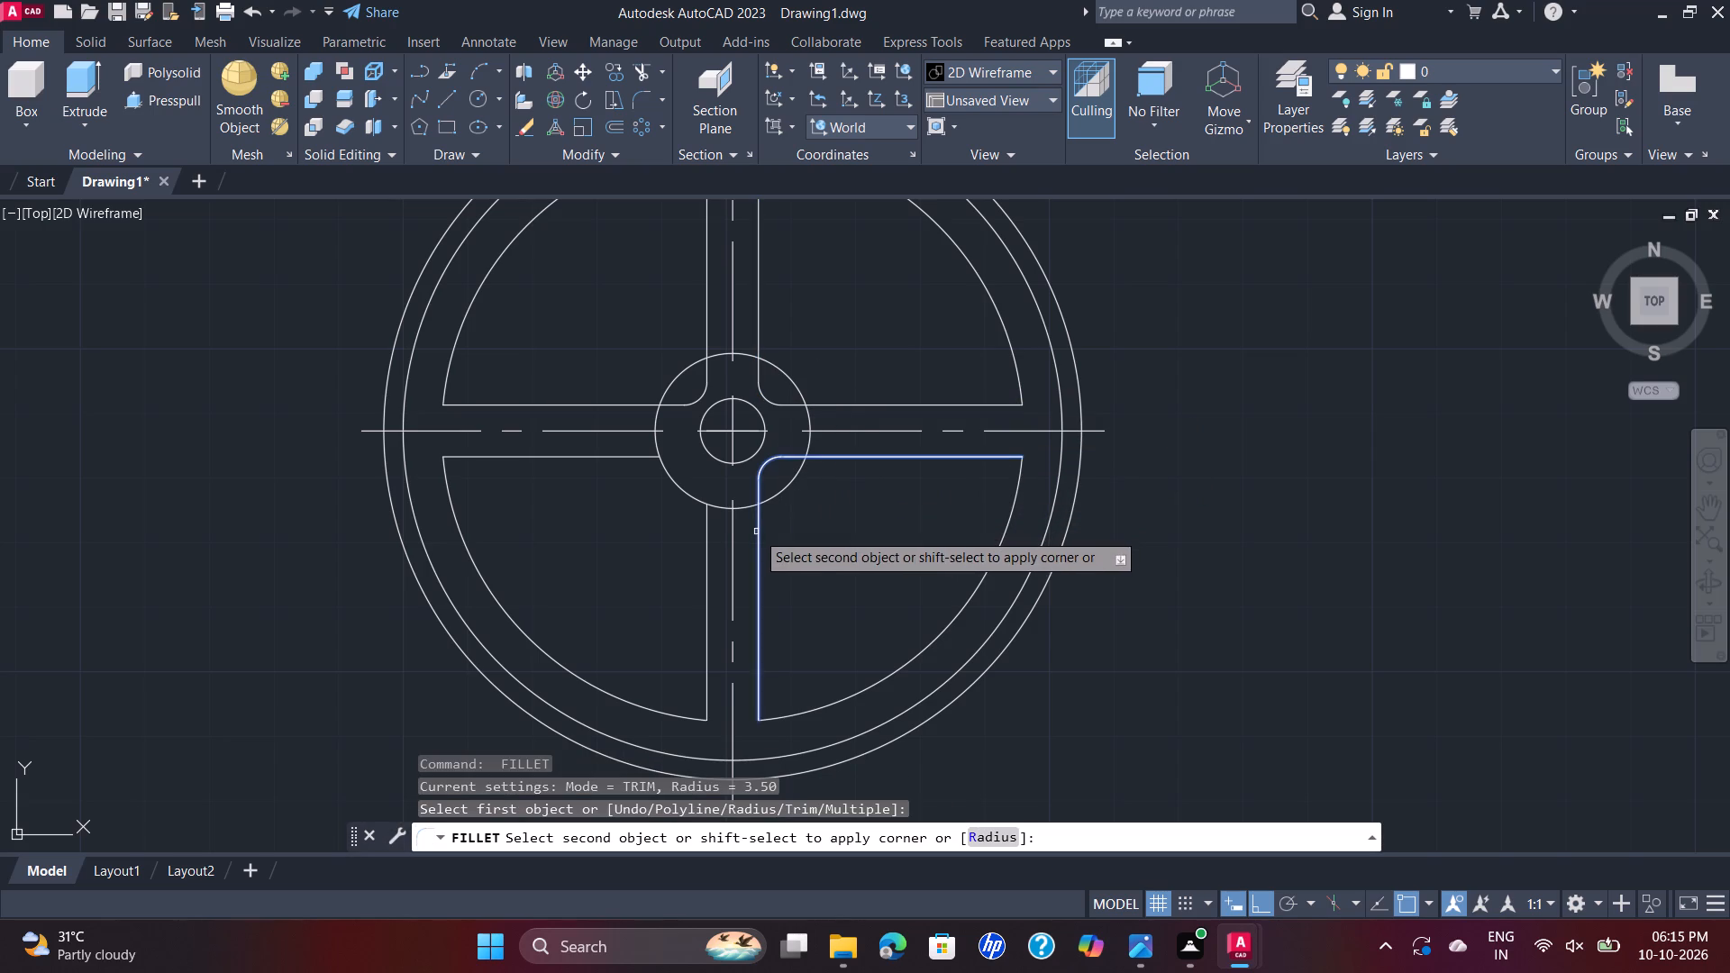
{"action": "left_click", "coordinate": [756, 532]}
{"action": "key", "text": "space"}
{"action": "left_click", "coordinate": [643, 456]}
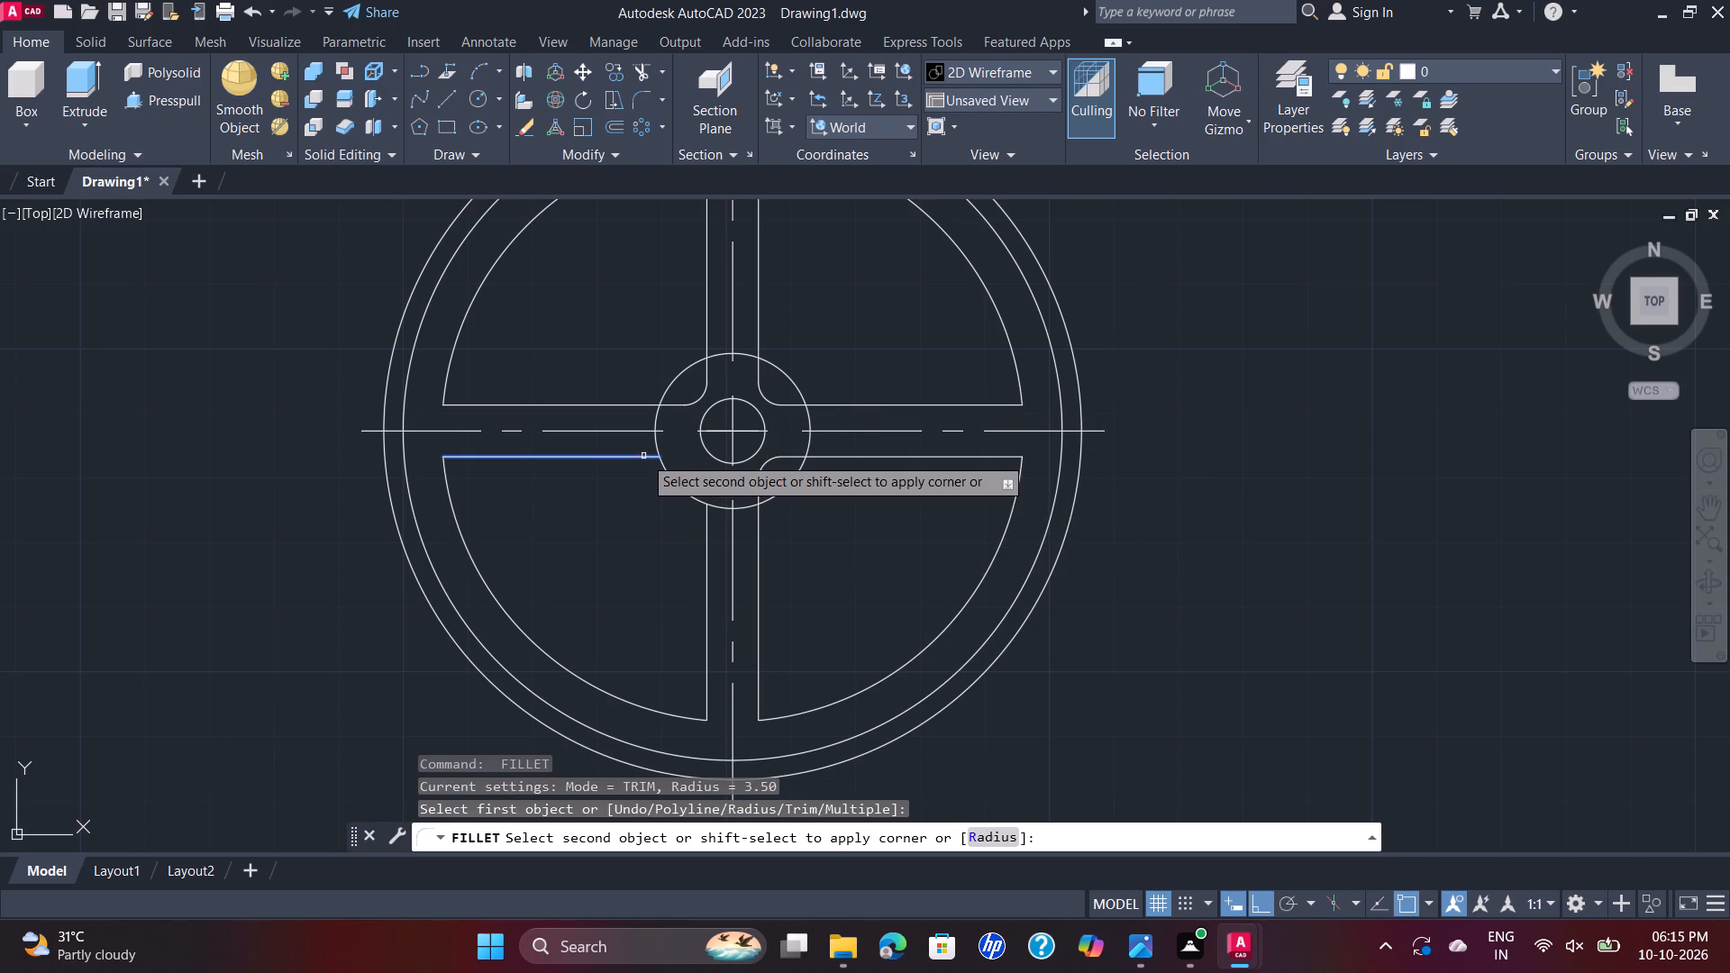
{"action": "left_click", "coordinate": [709, 525]}
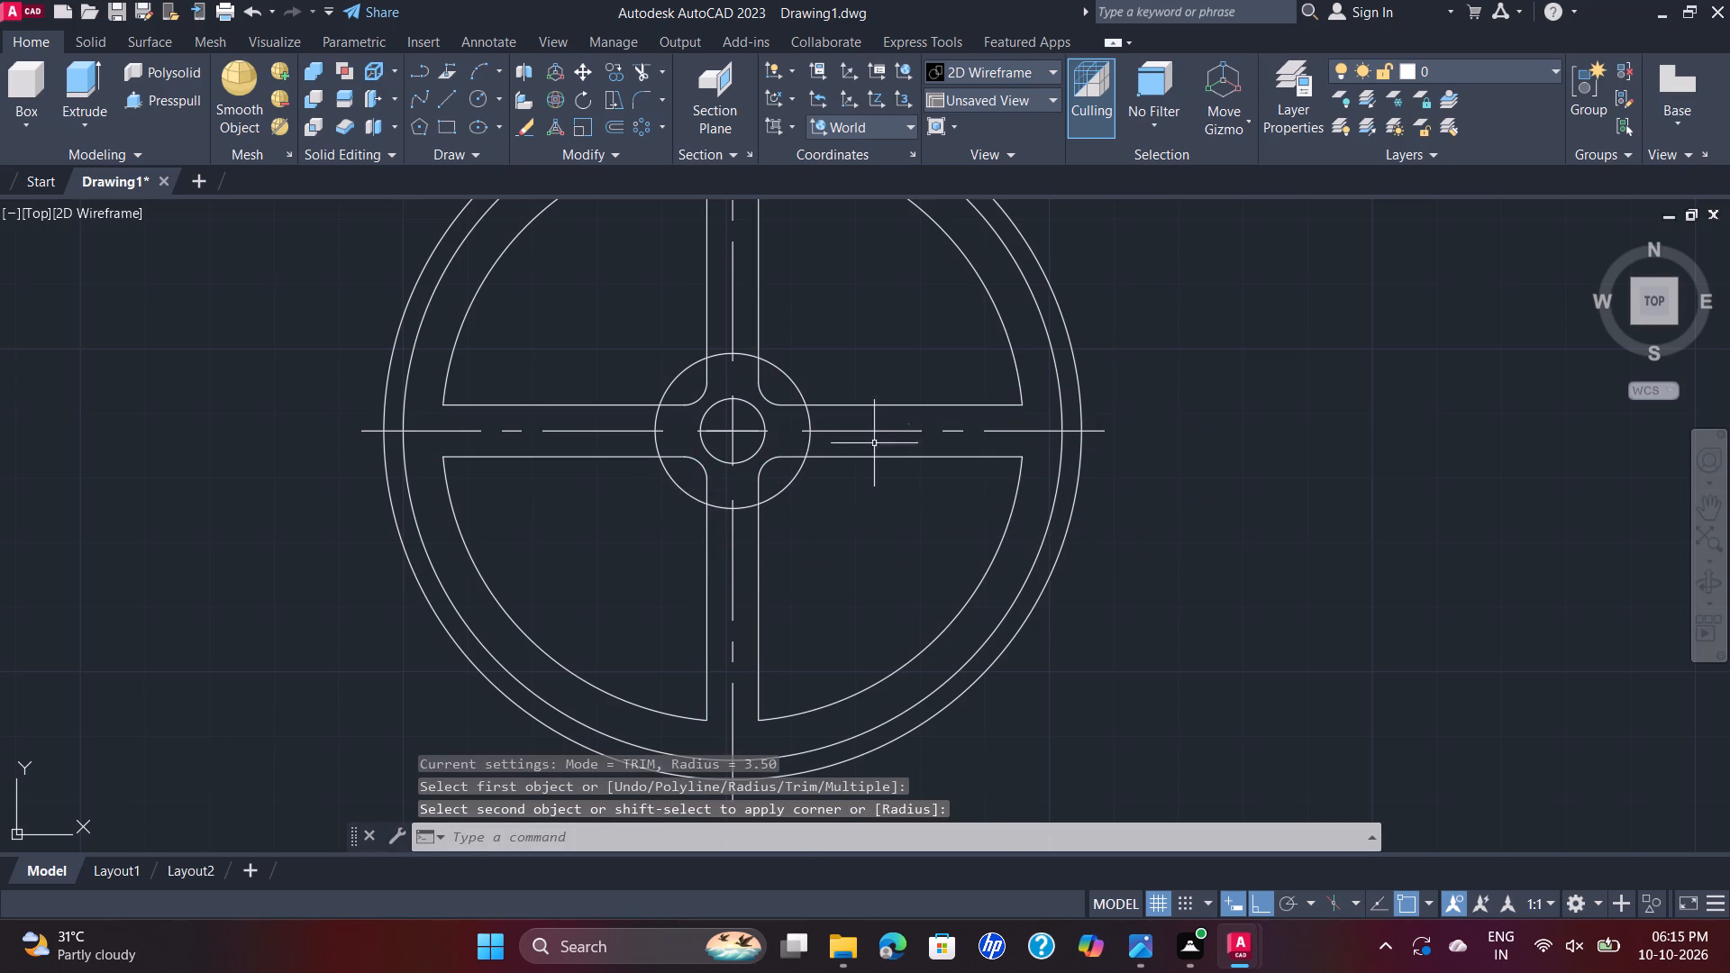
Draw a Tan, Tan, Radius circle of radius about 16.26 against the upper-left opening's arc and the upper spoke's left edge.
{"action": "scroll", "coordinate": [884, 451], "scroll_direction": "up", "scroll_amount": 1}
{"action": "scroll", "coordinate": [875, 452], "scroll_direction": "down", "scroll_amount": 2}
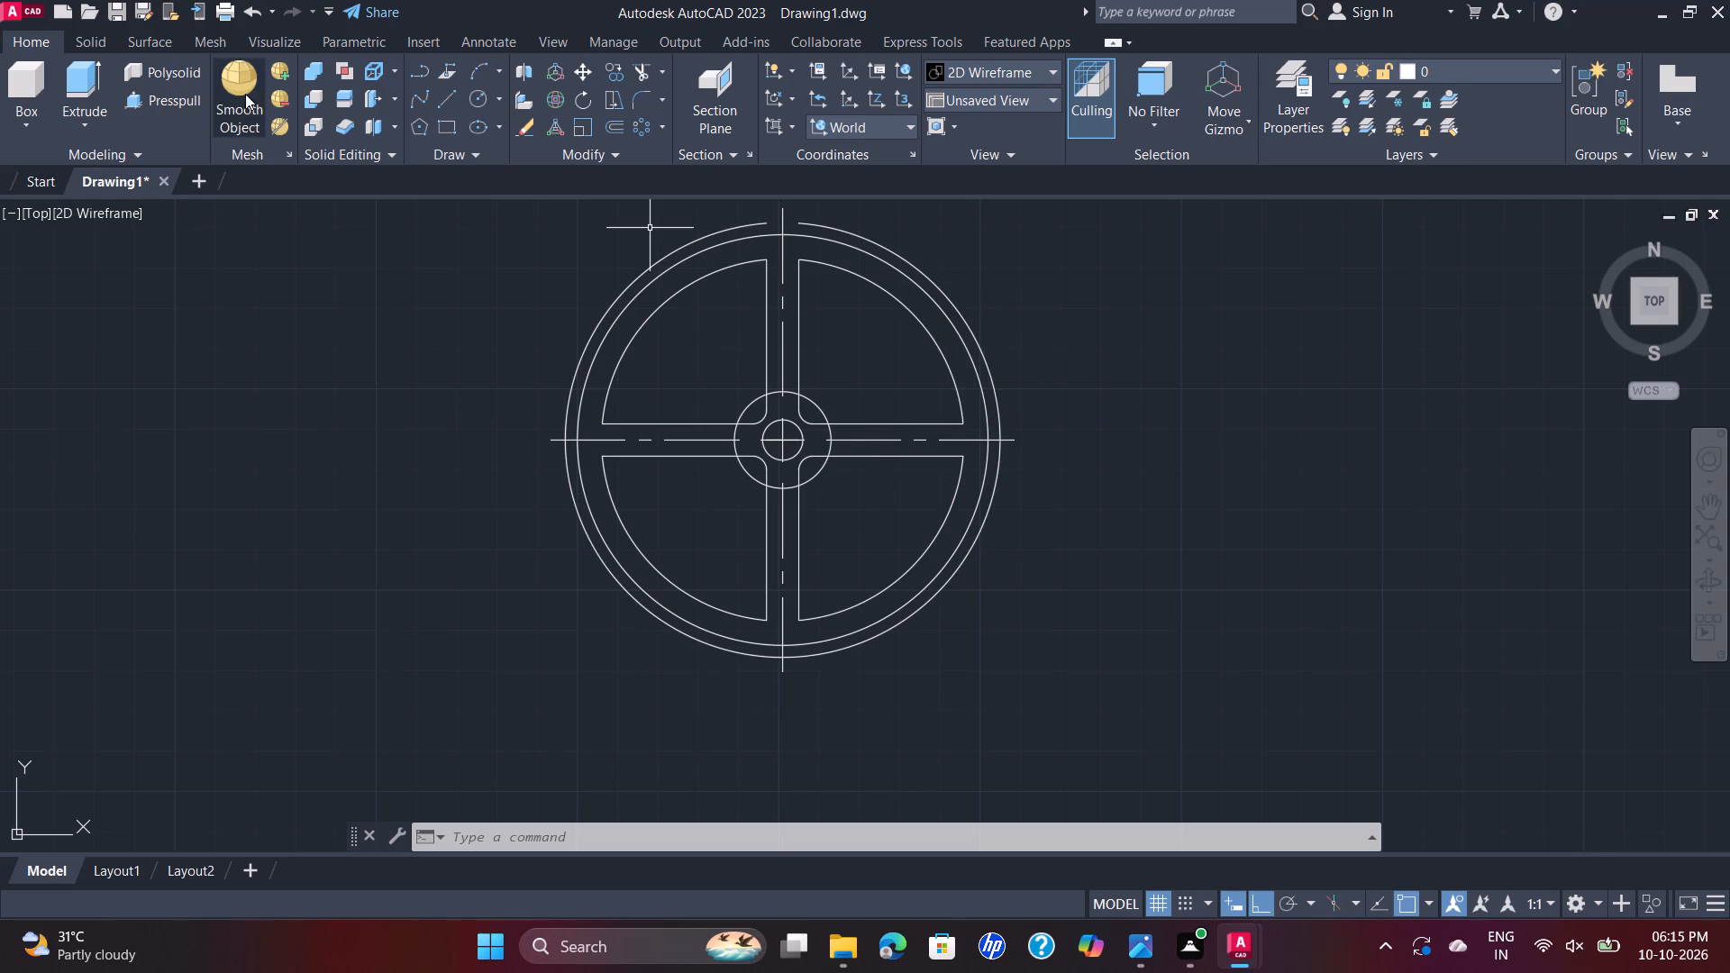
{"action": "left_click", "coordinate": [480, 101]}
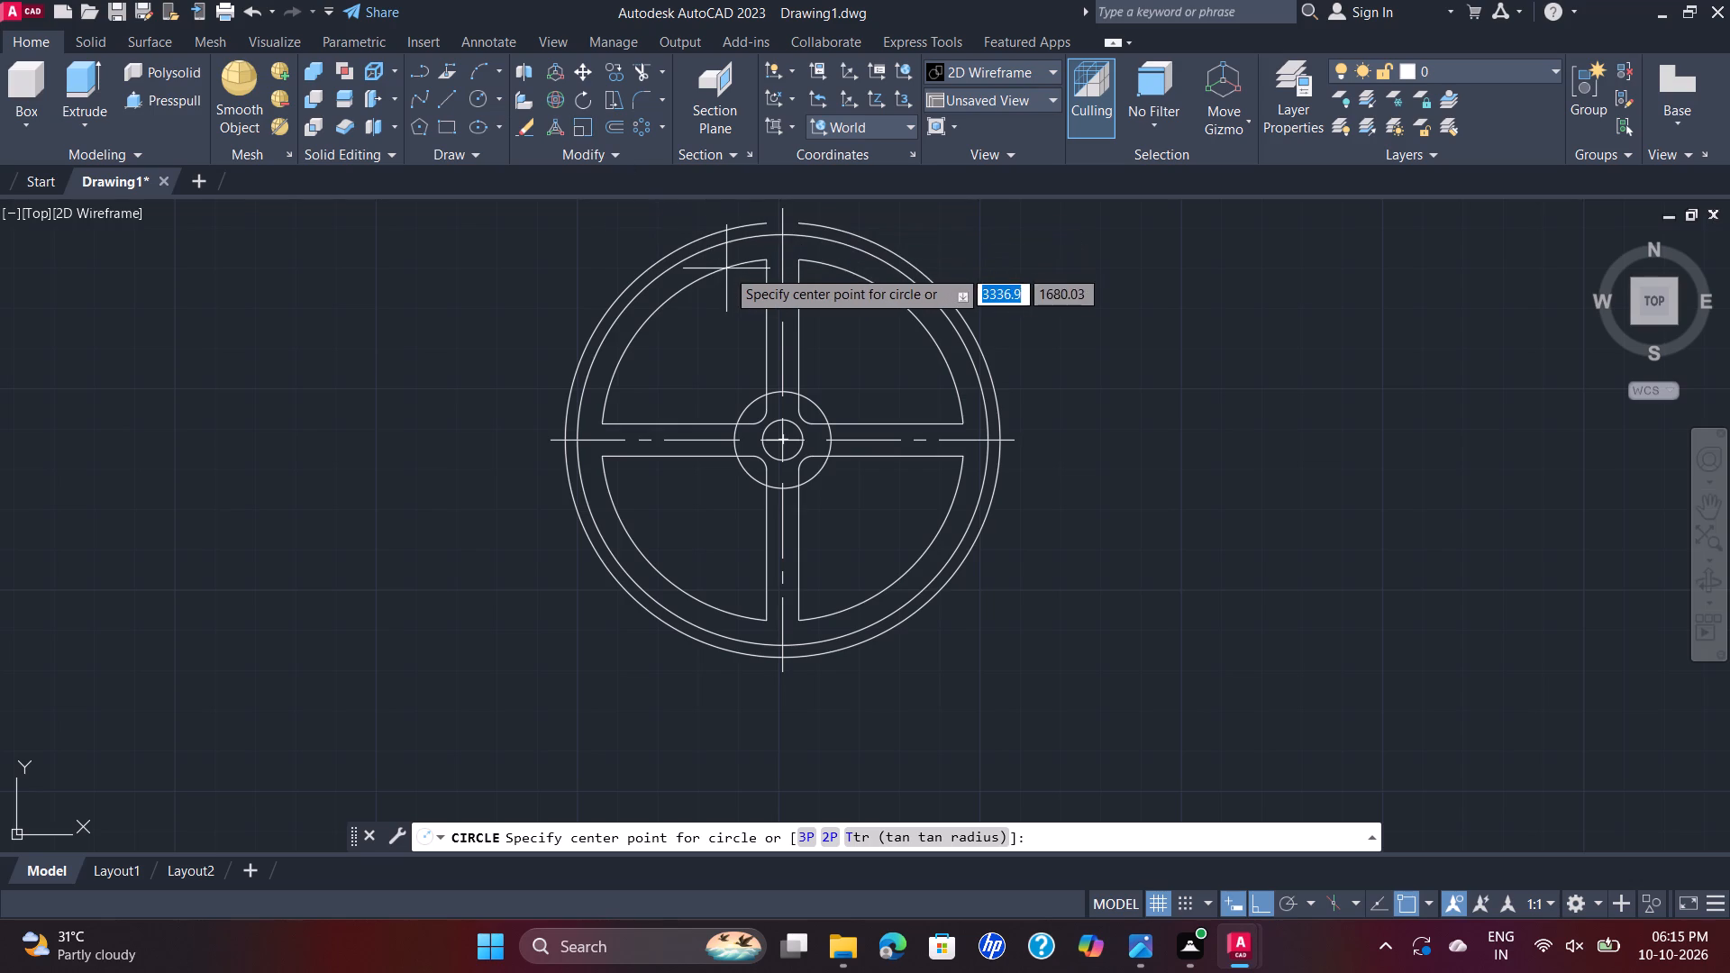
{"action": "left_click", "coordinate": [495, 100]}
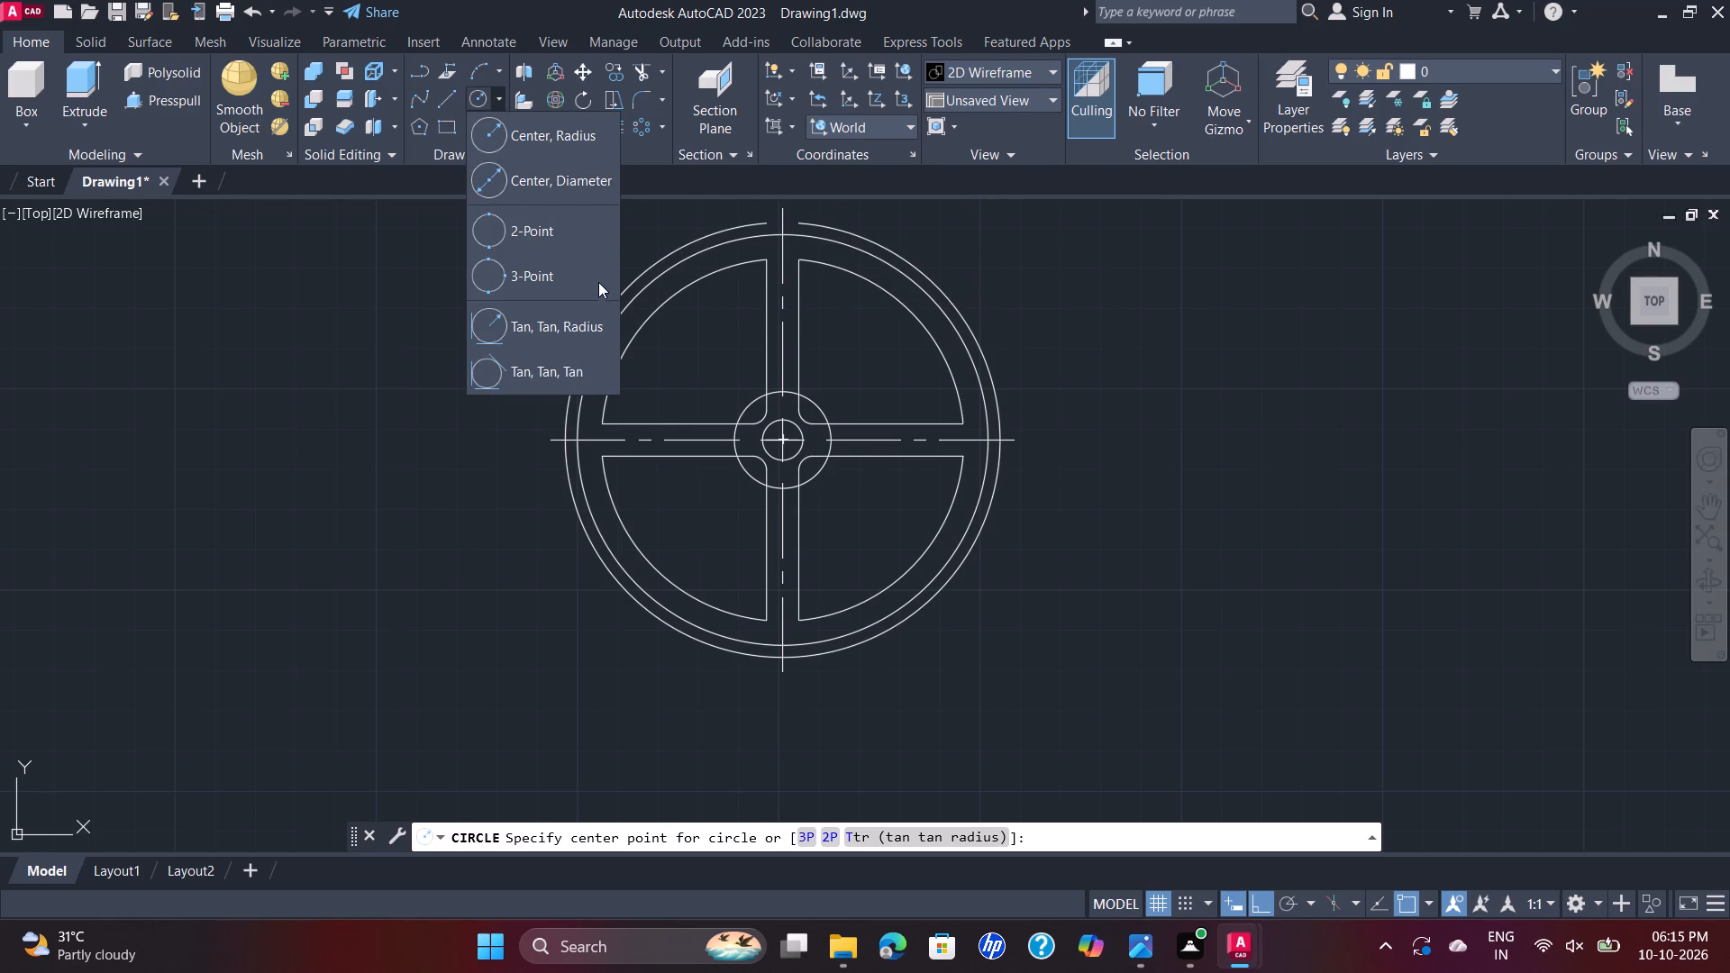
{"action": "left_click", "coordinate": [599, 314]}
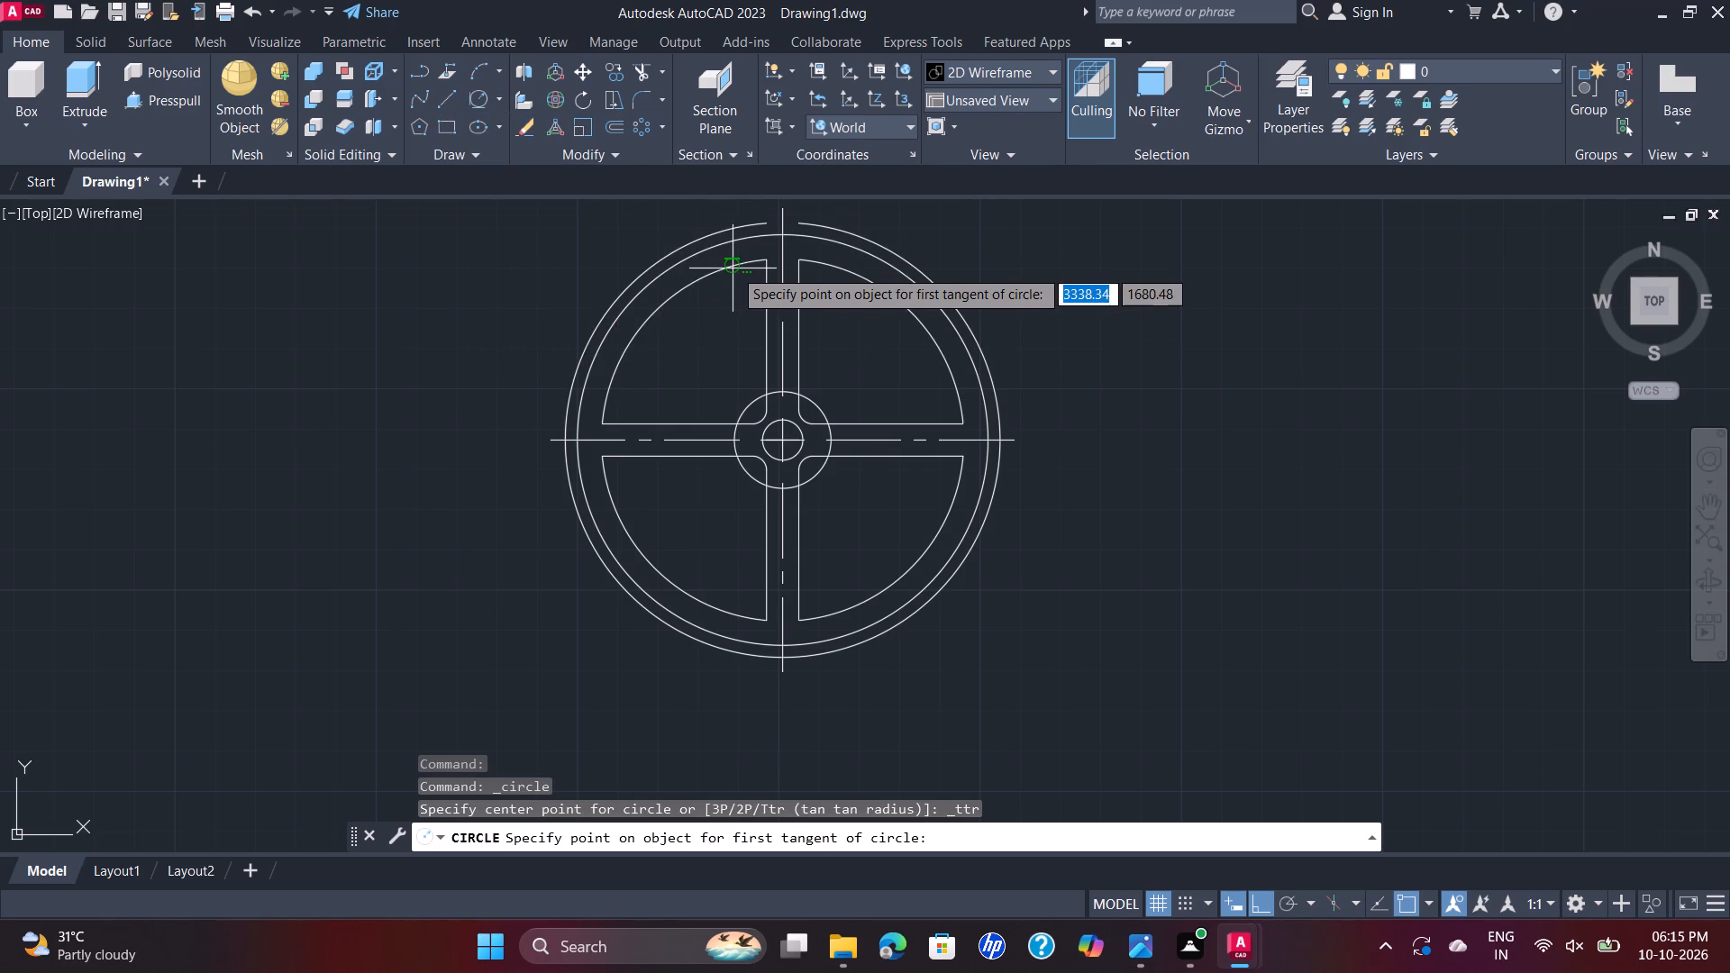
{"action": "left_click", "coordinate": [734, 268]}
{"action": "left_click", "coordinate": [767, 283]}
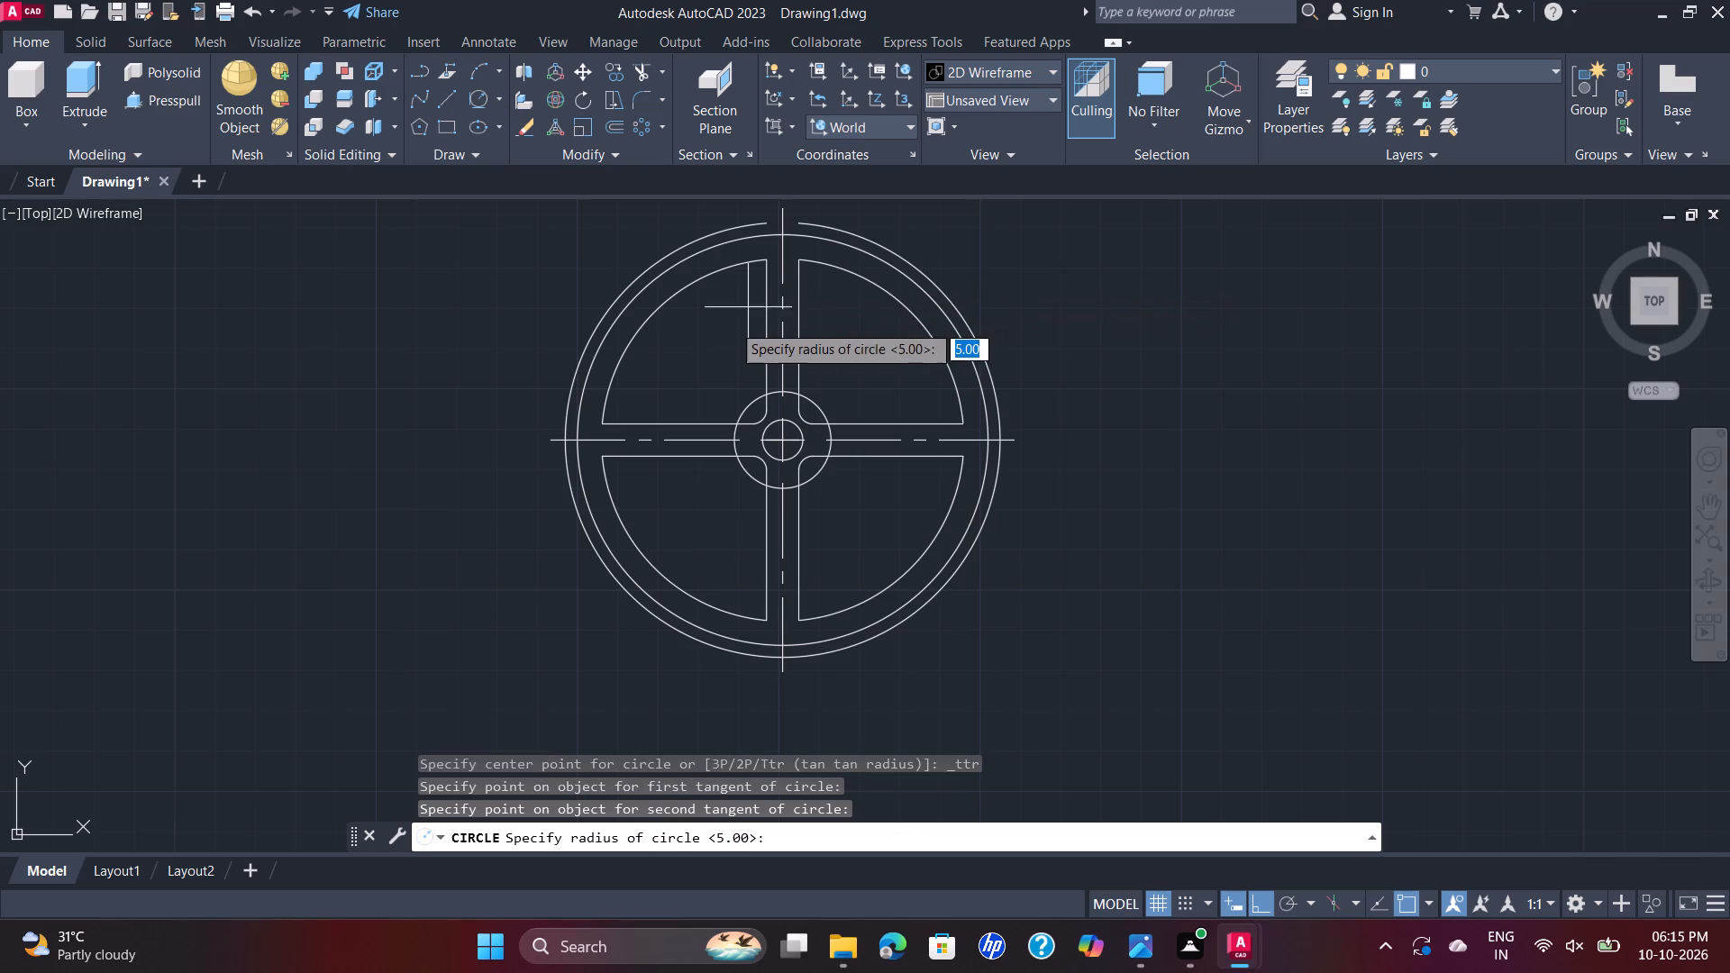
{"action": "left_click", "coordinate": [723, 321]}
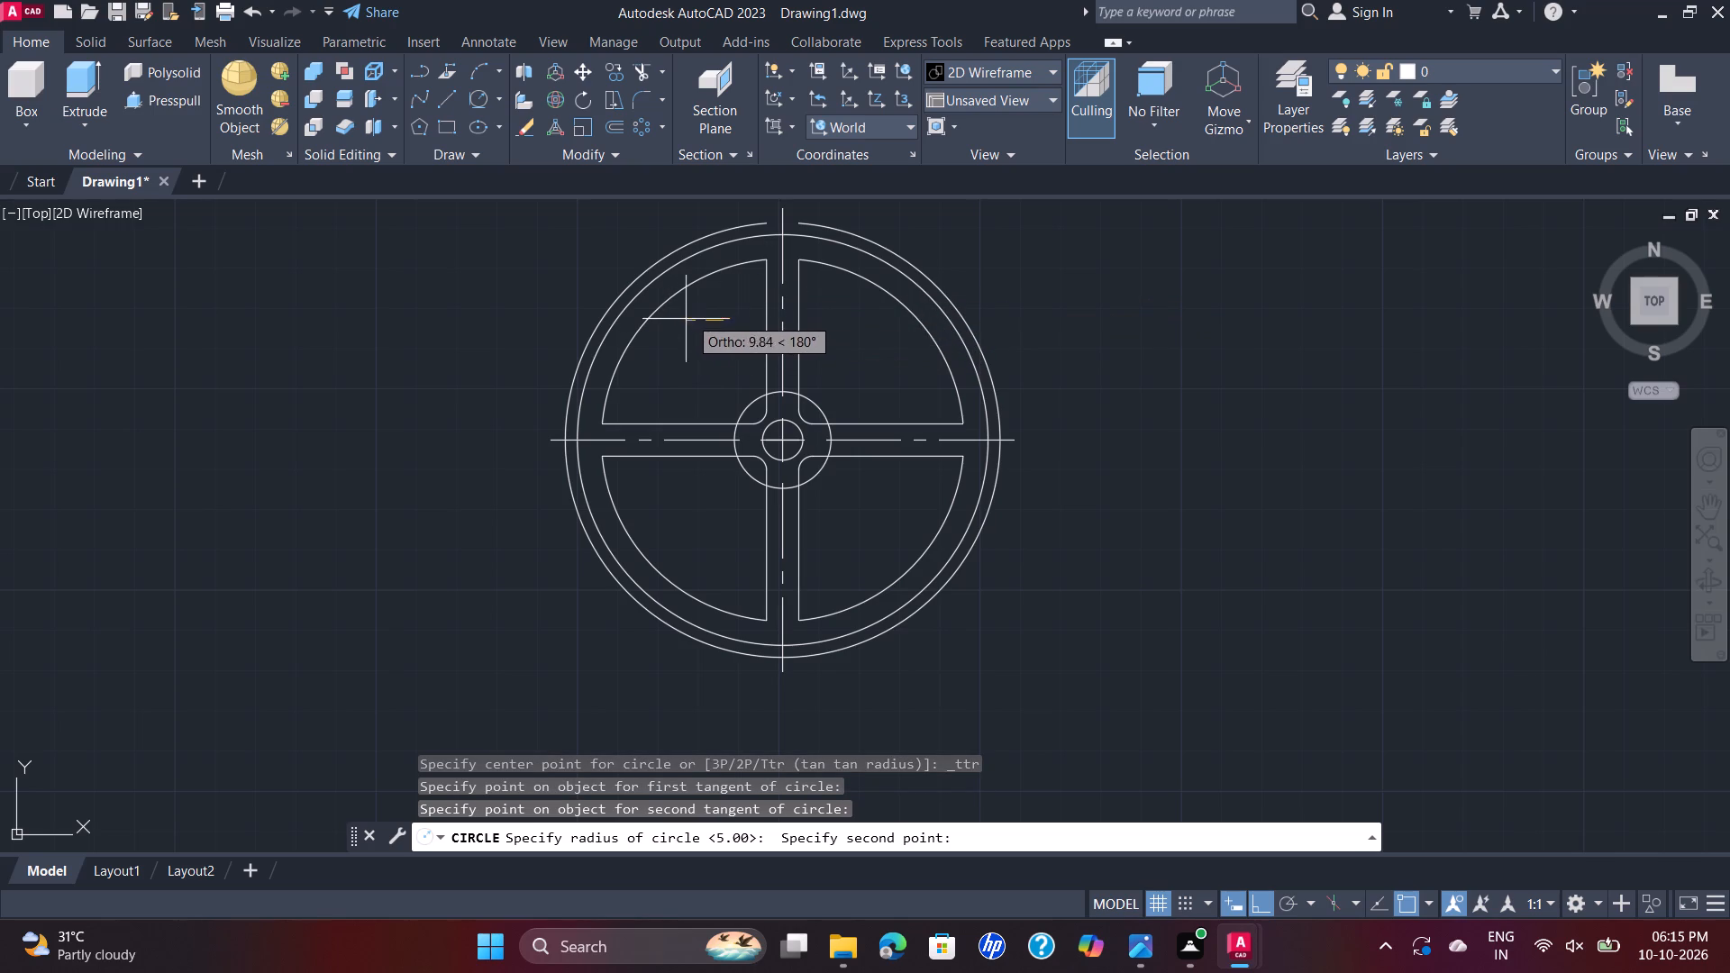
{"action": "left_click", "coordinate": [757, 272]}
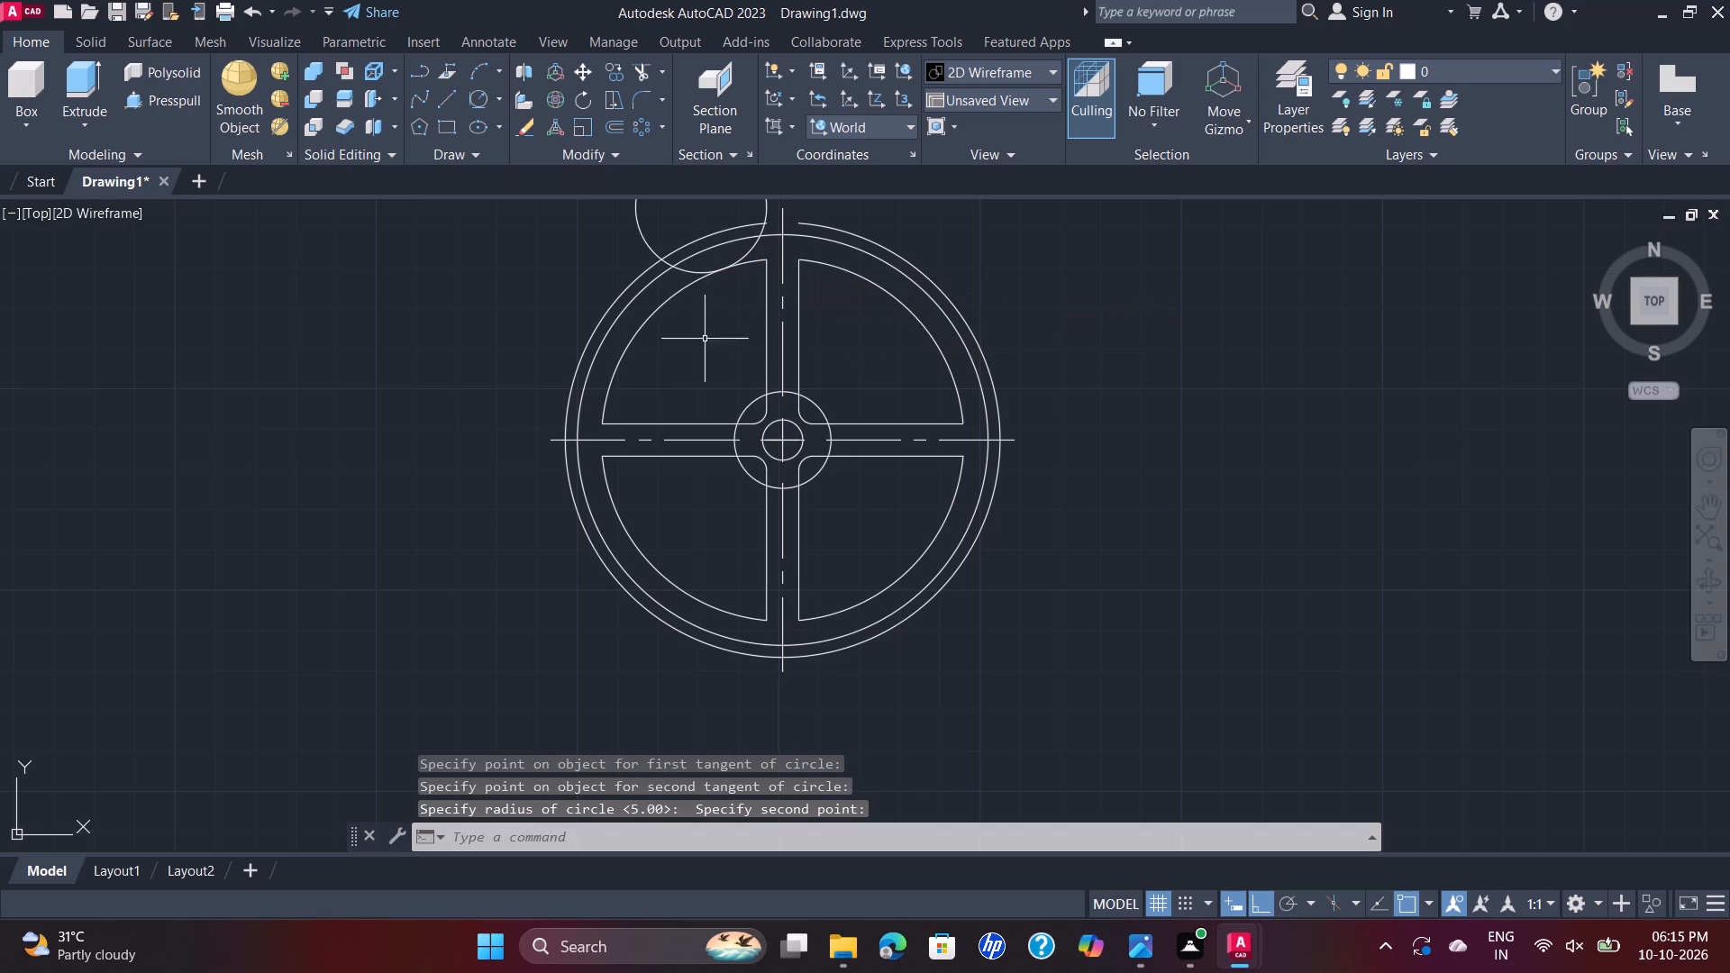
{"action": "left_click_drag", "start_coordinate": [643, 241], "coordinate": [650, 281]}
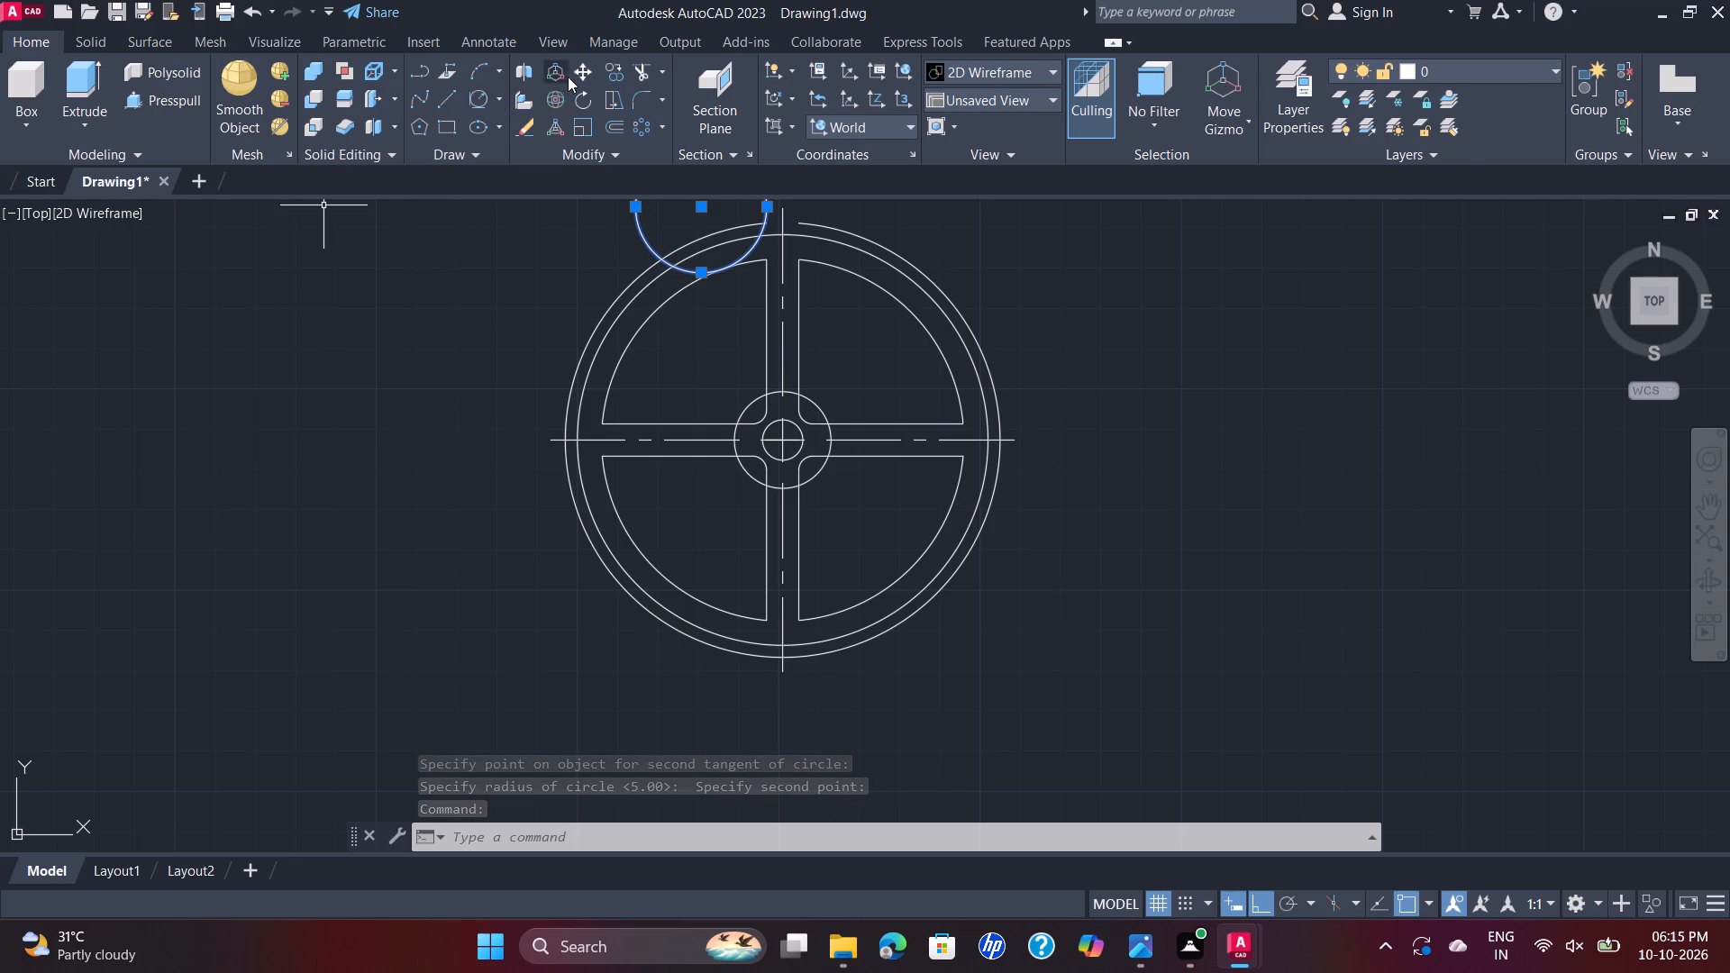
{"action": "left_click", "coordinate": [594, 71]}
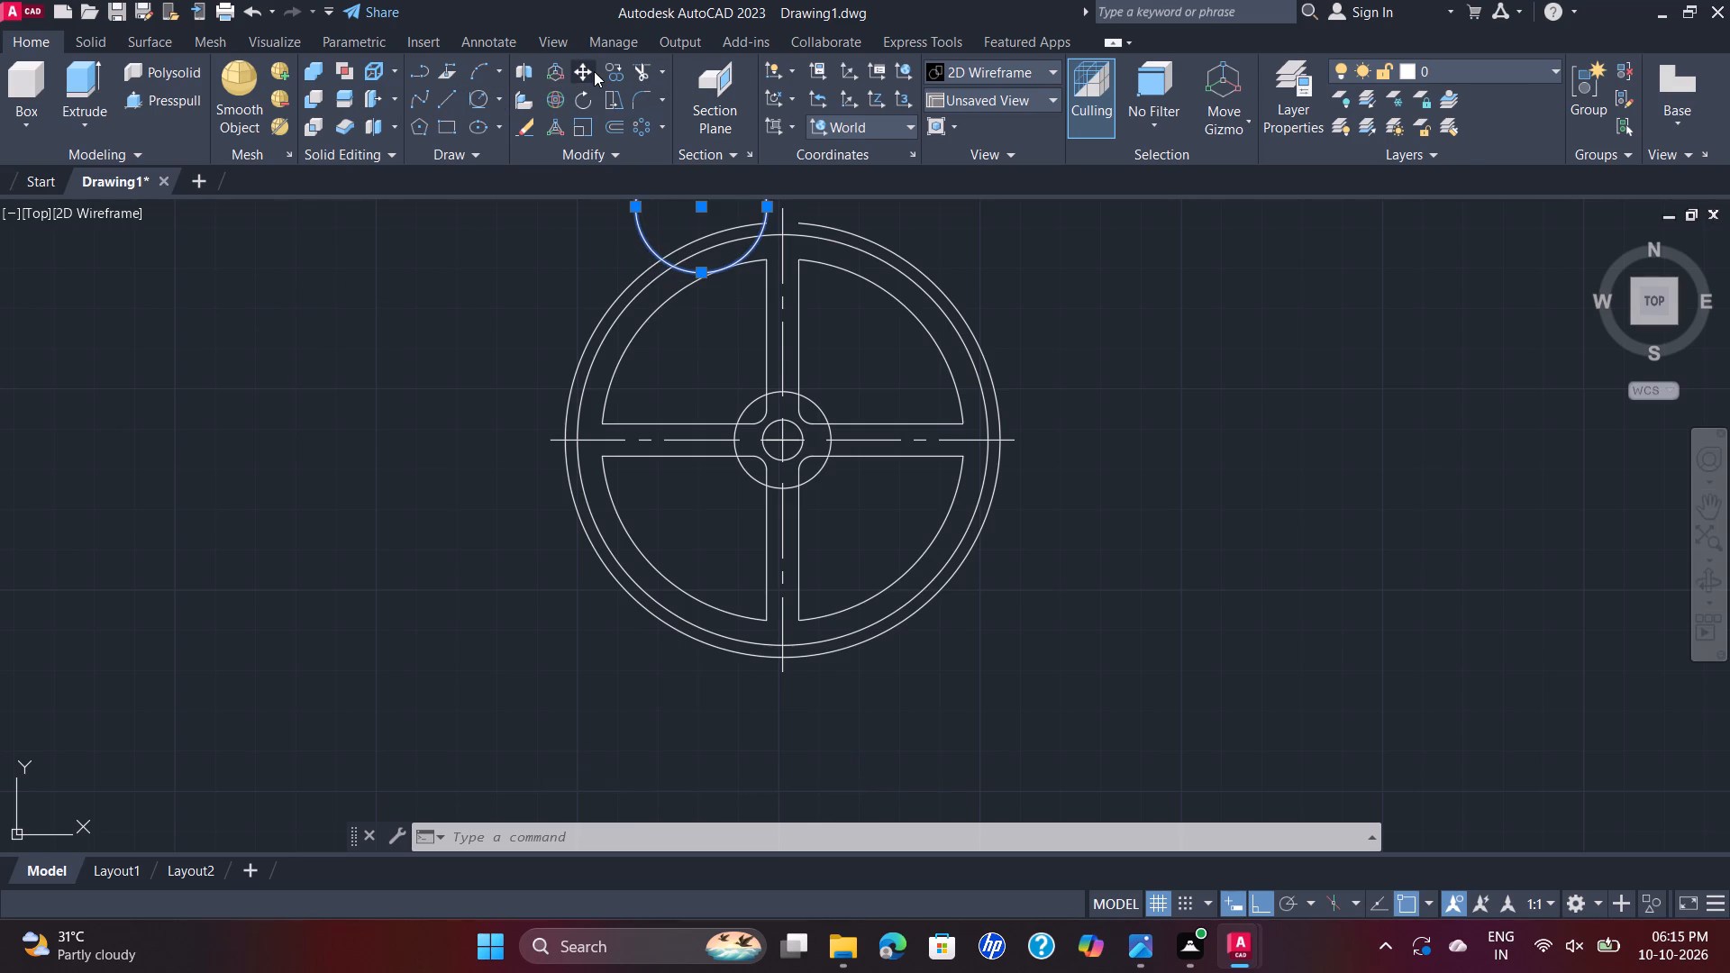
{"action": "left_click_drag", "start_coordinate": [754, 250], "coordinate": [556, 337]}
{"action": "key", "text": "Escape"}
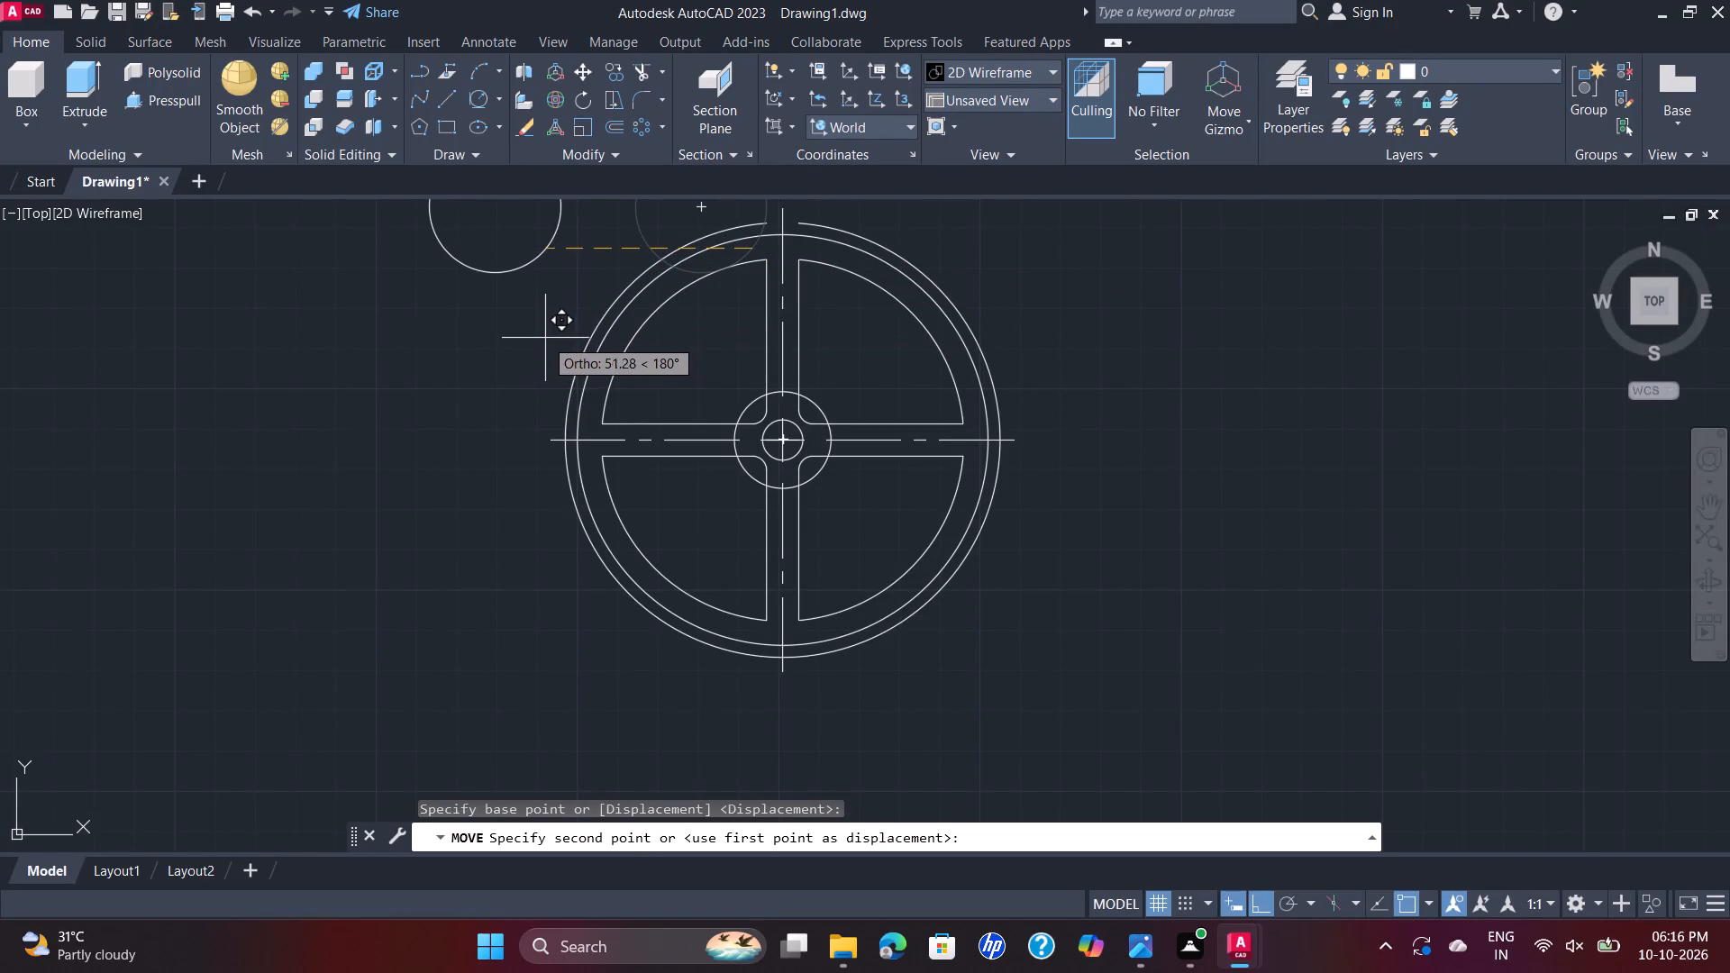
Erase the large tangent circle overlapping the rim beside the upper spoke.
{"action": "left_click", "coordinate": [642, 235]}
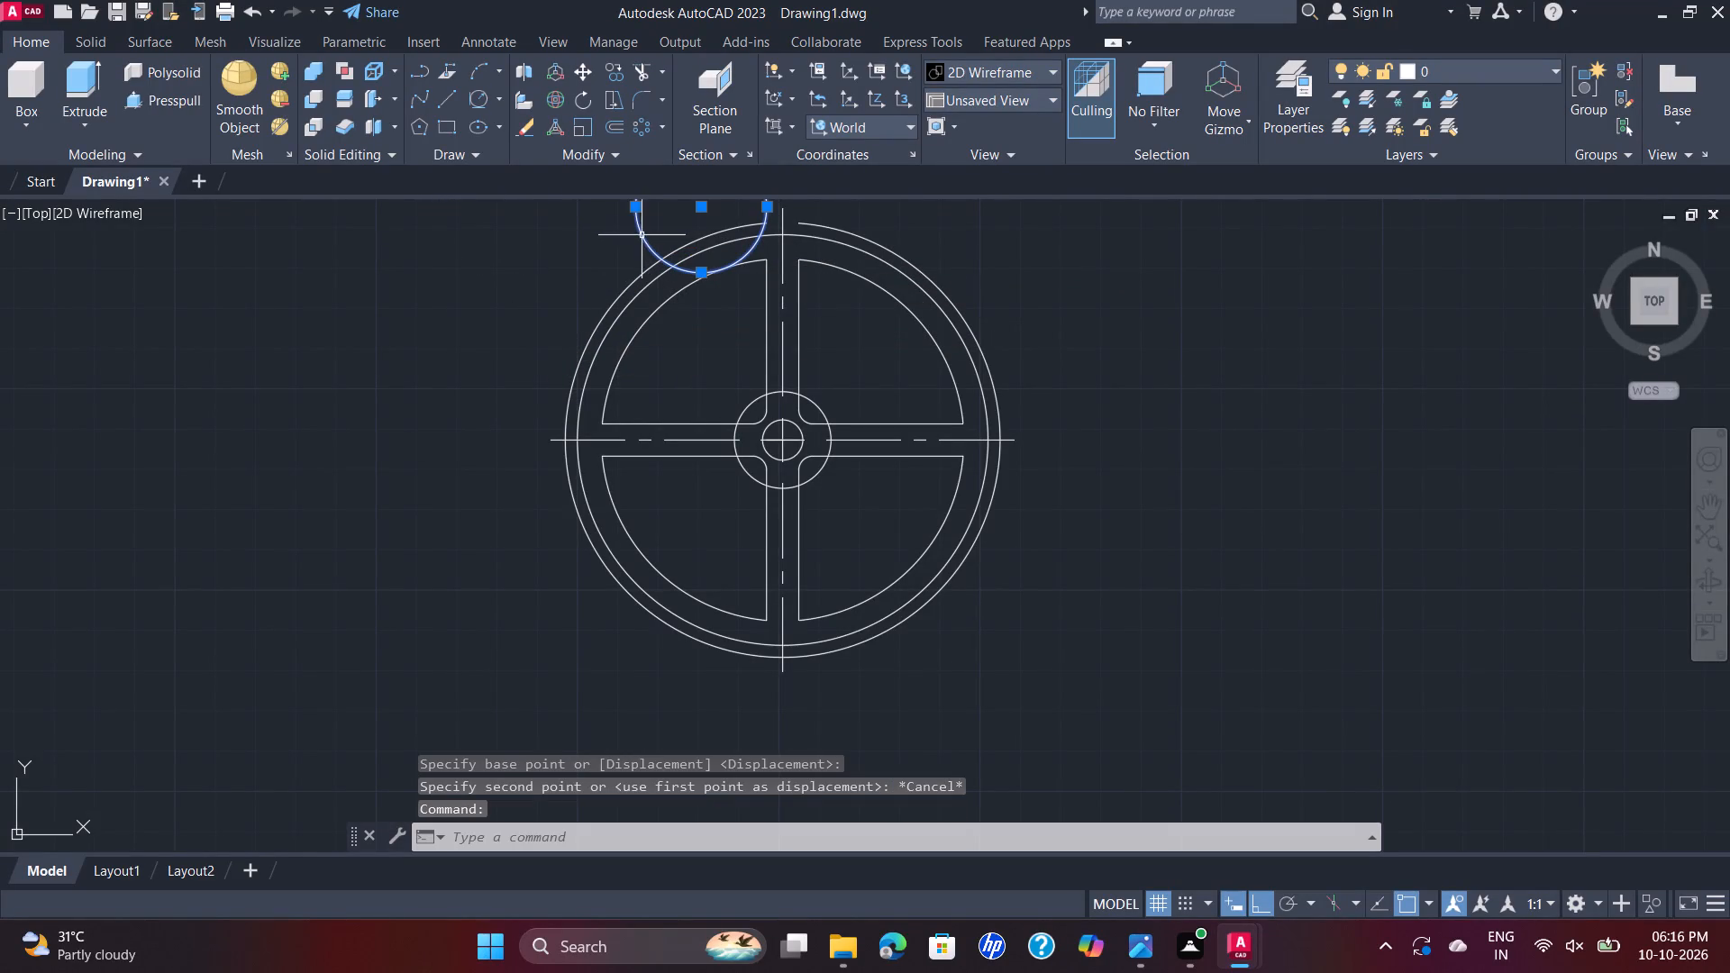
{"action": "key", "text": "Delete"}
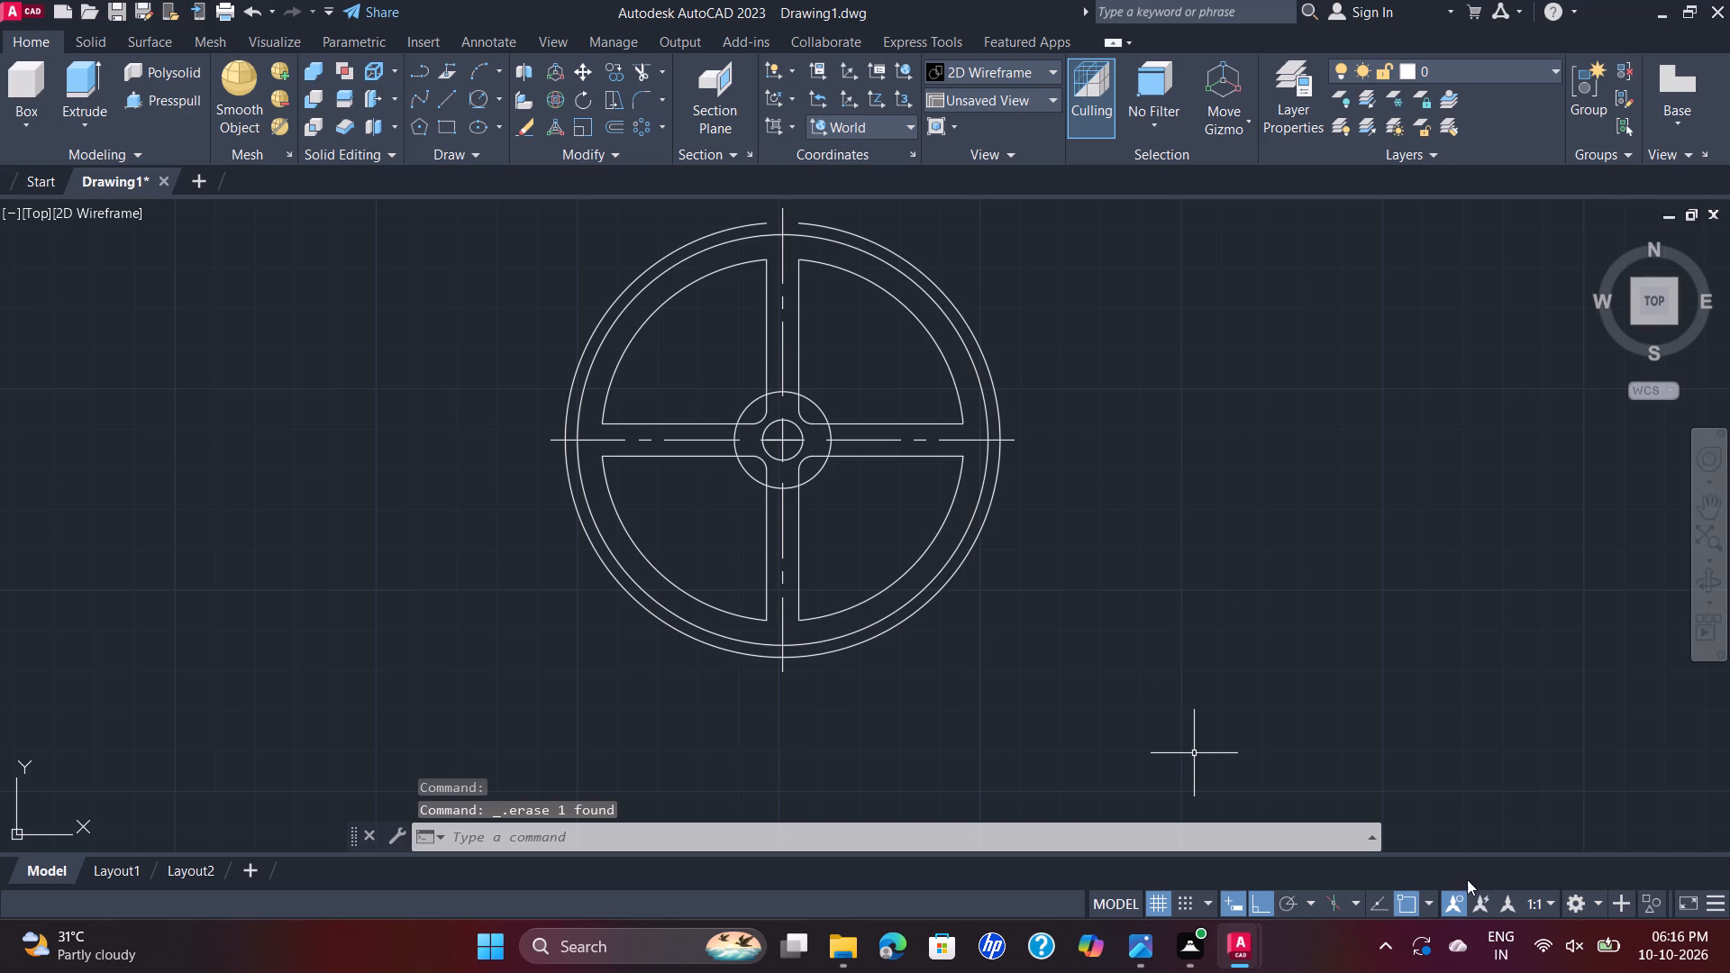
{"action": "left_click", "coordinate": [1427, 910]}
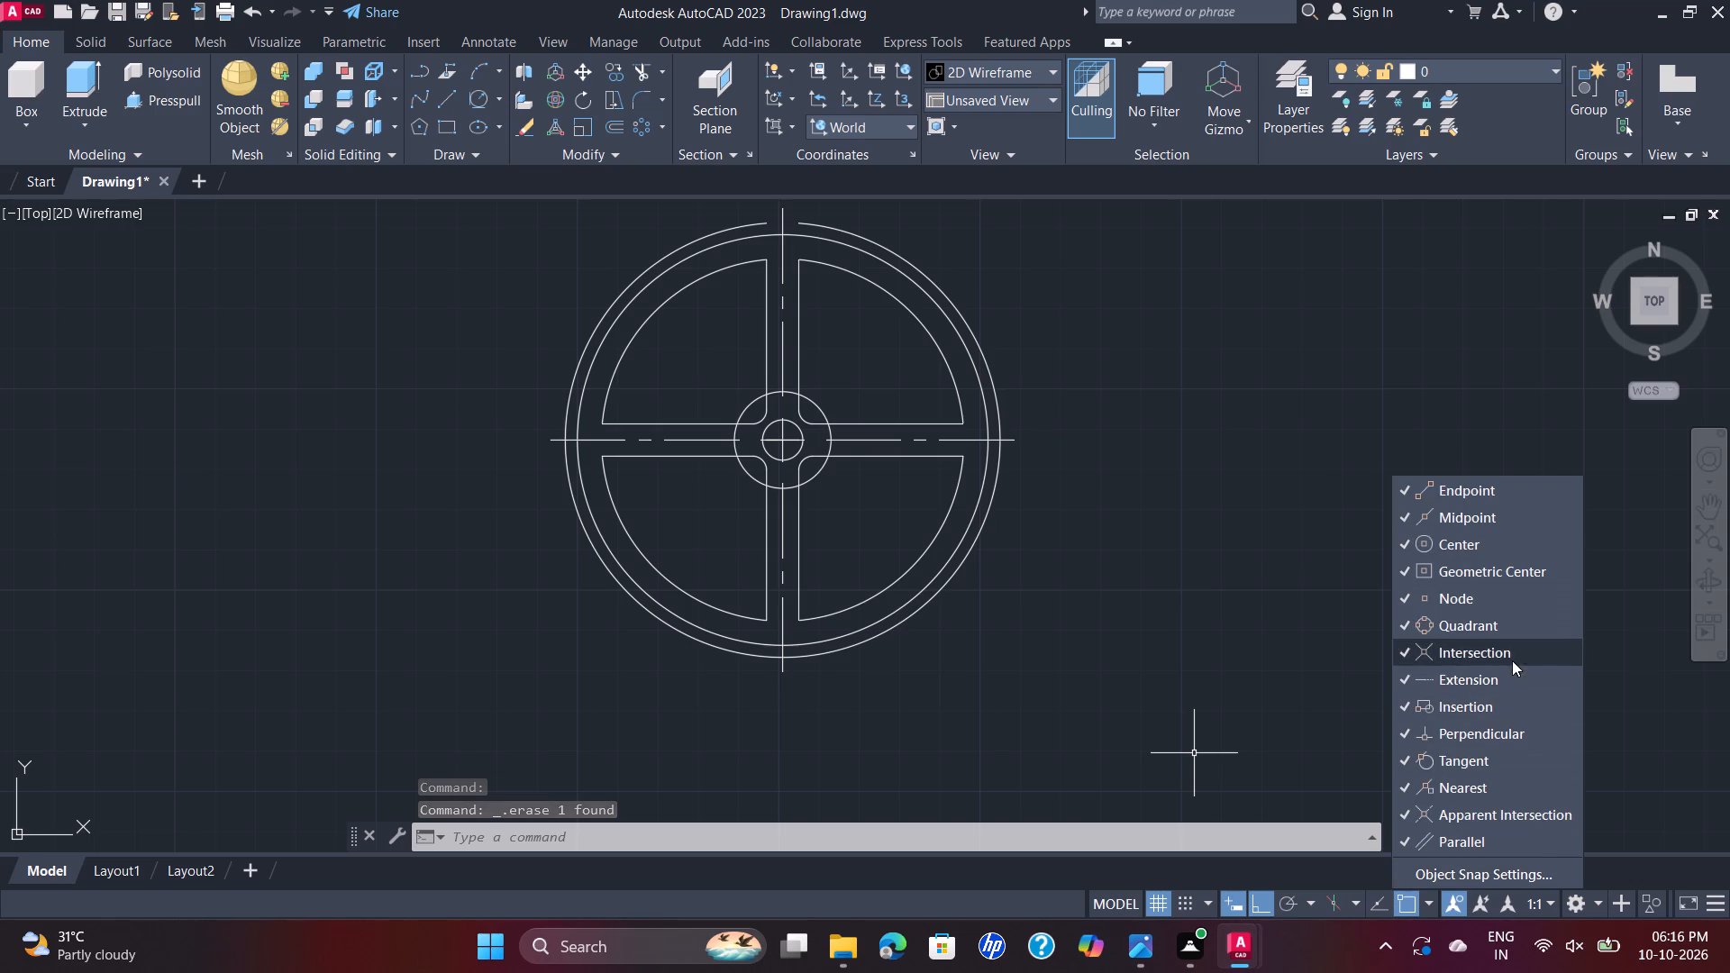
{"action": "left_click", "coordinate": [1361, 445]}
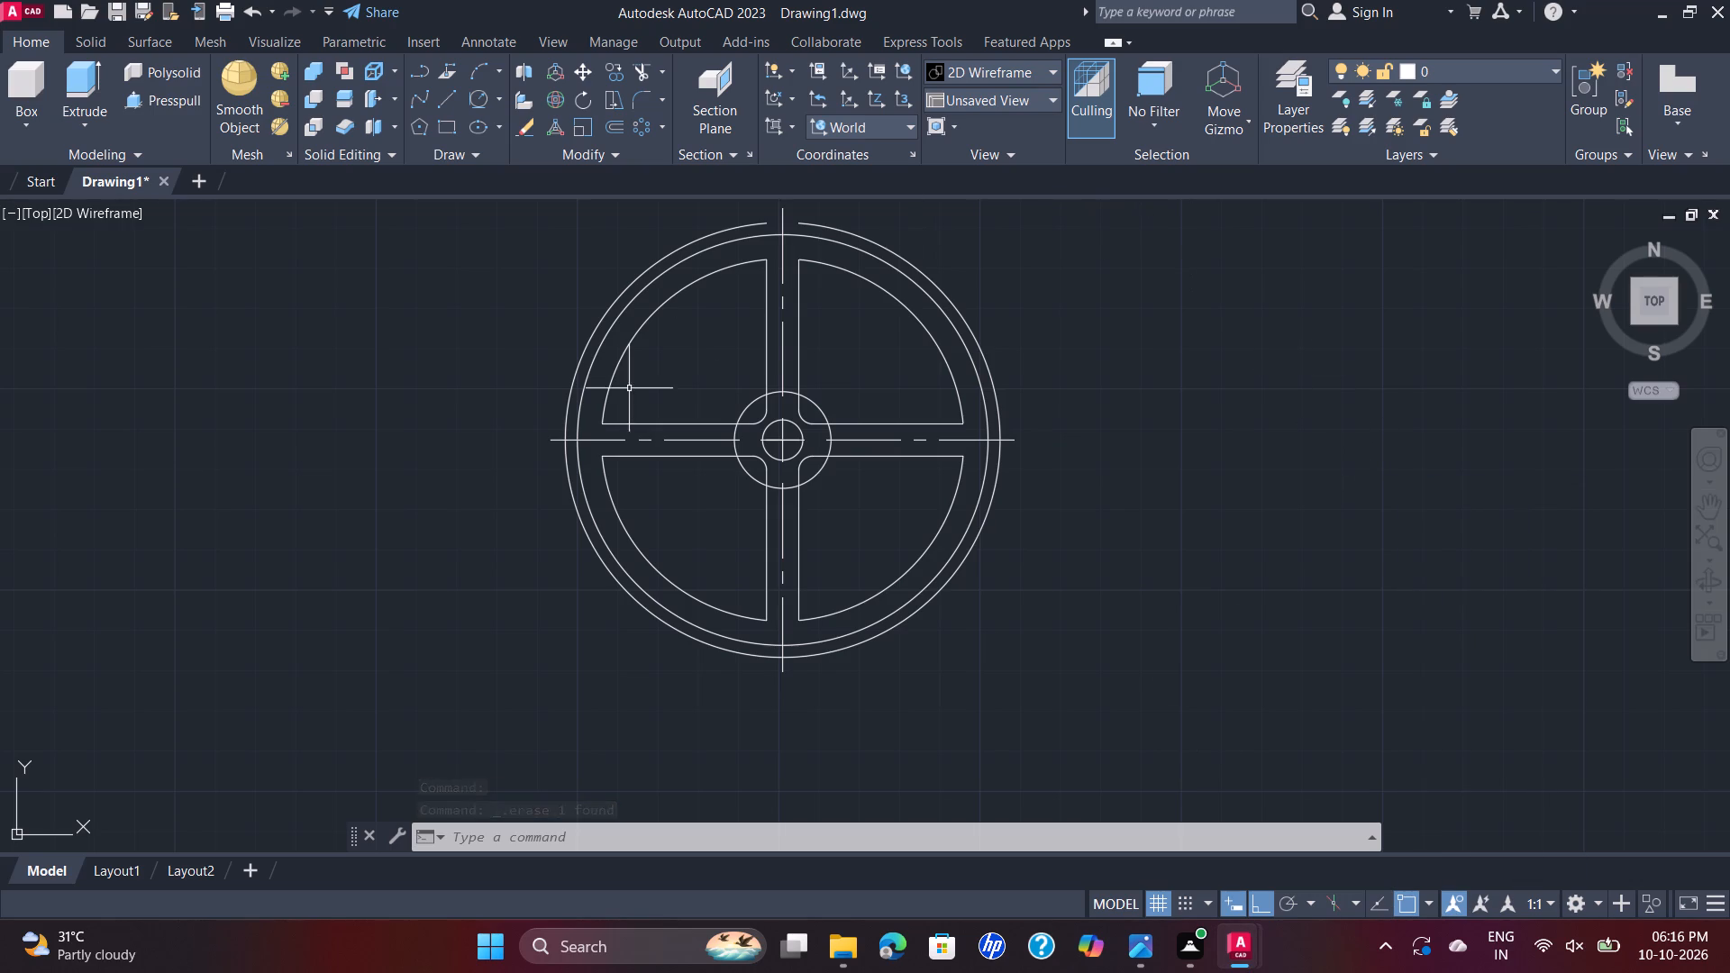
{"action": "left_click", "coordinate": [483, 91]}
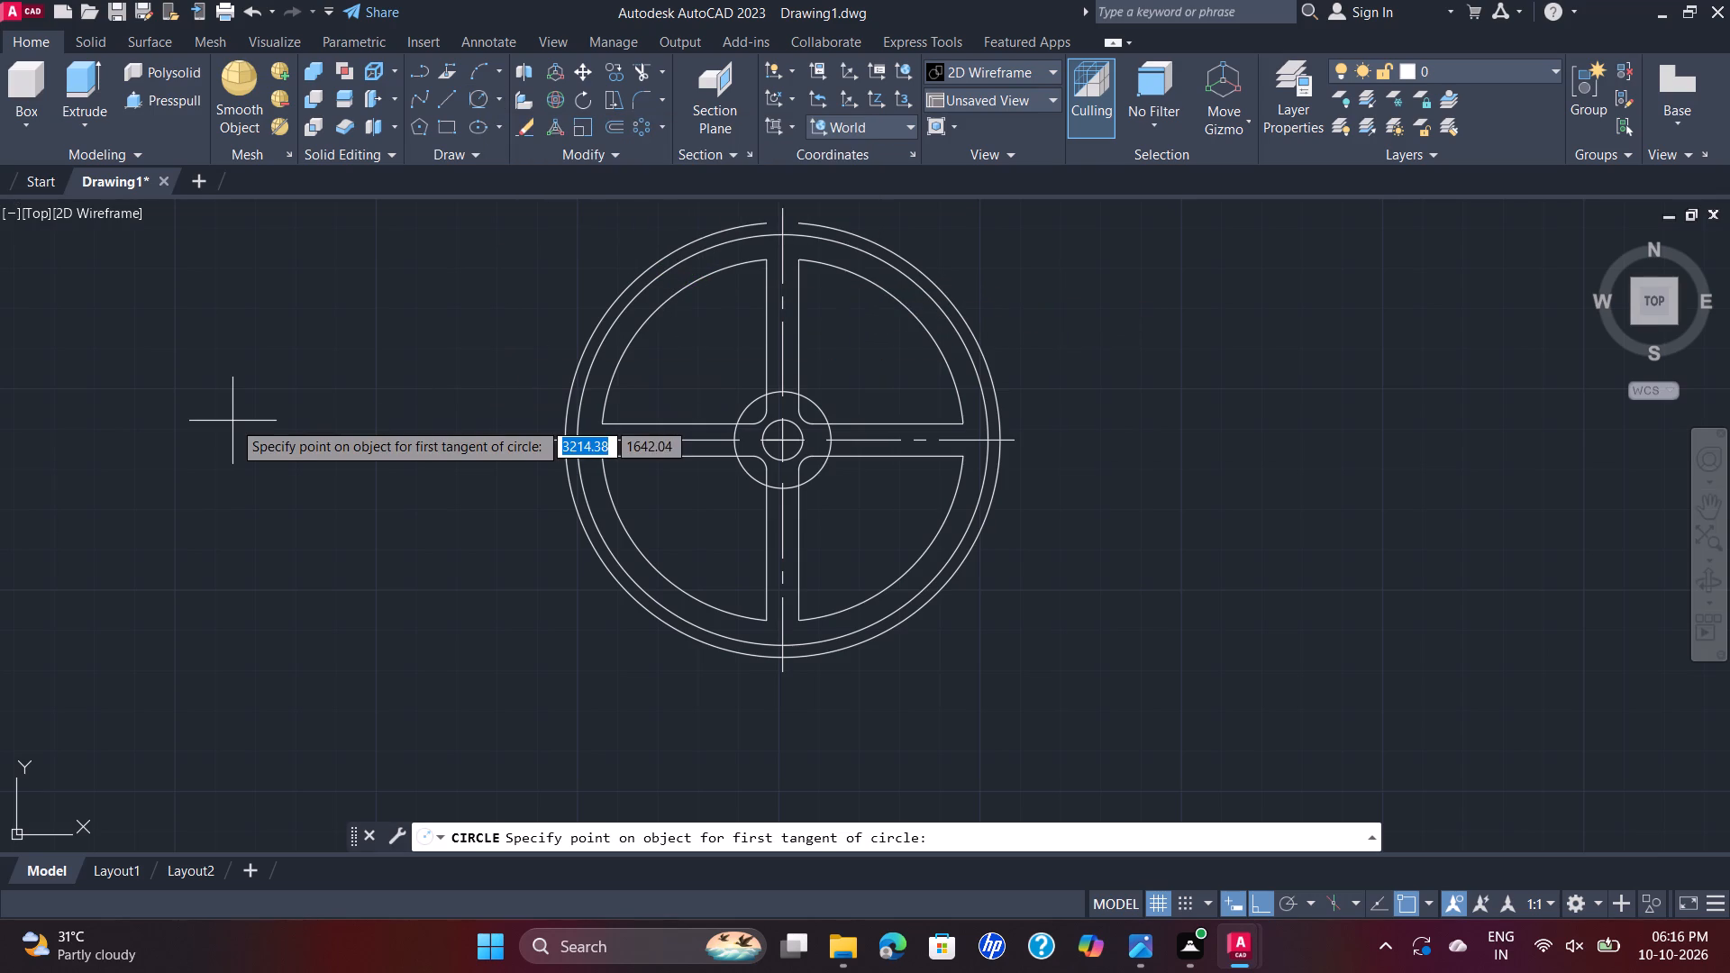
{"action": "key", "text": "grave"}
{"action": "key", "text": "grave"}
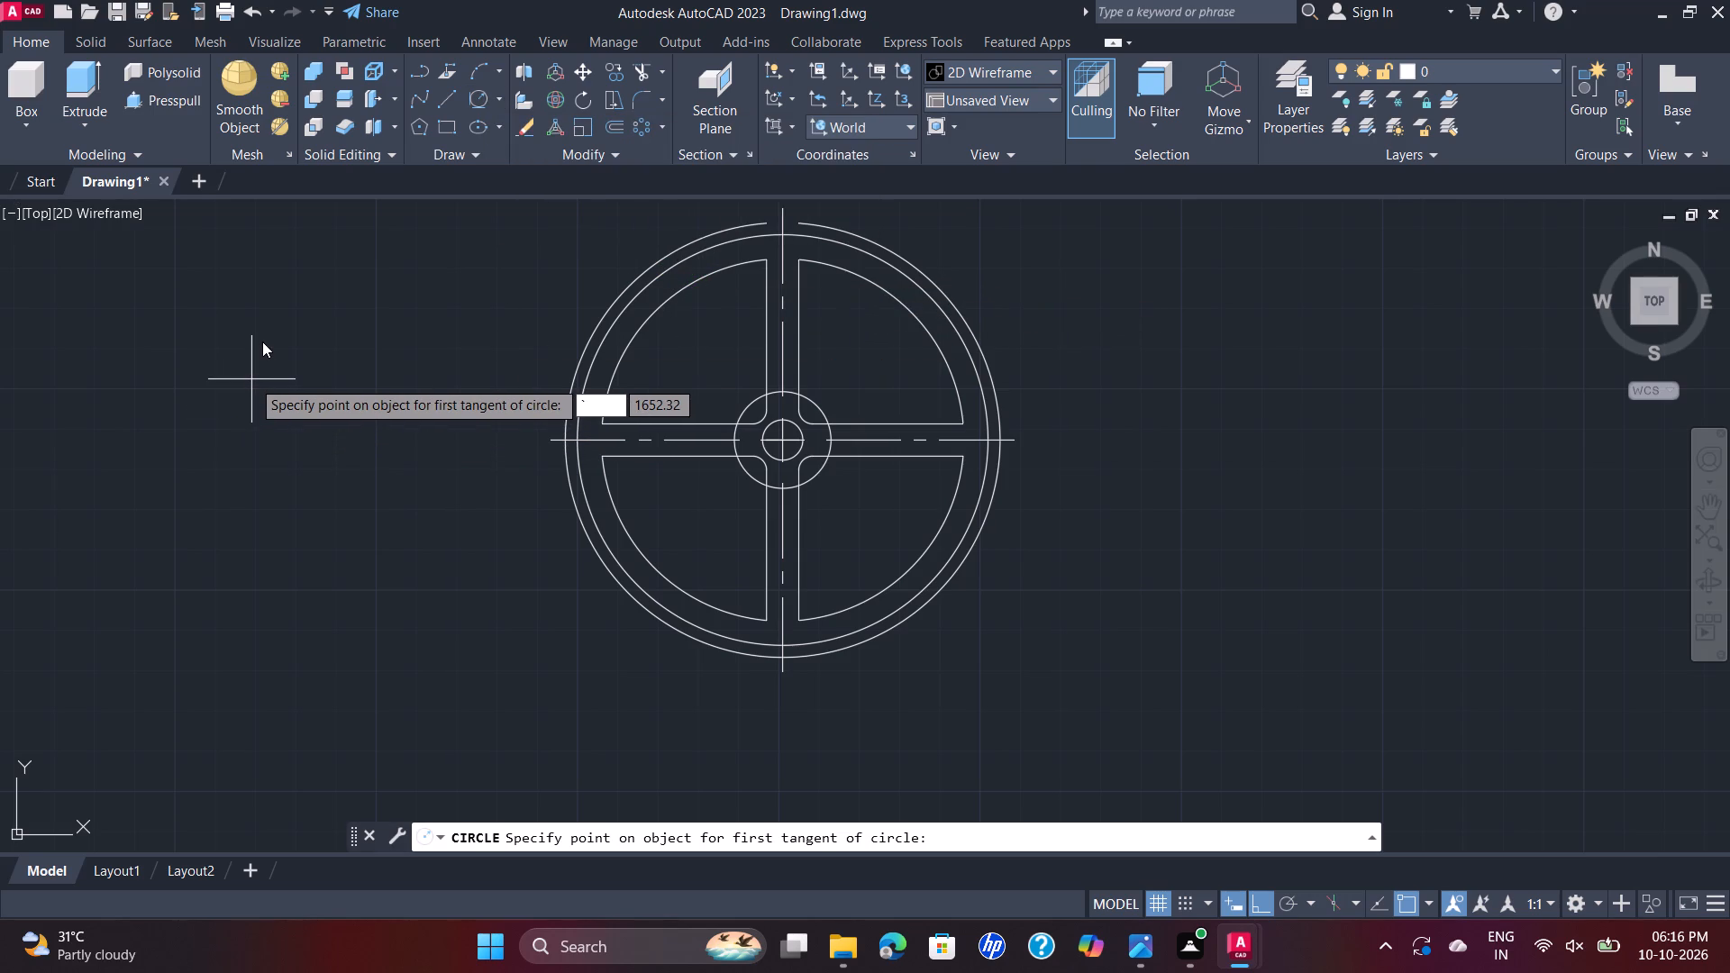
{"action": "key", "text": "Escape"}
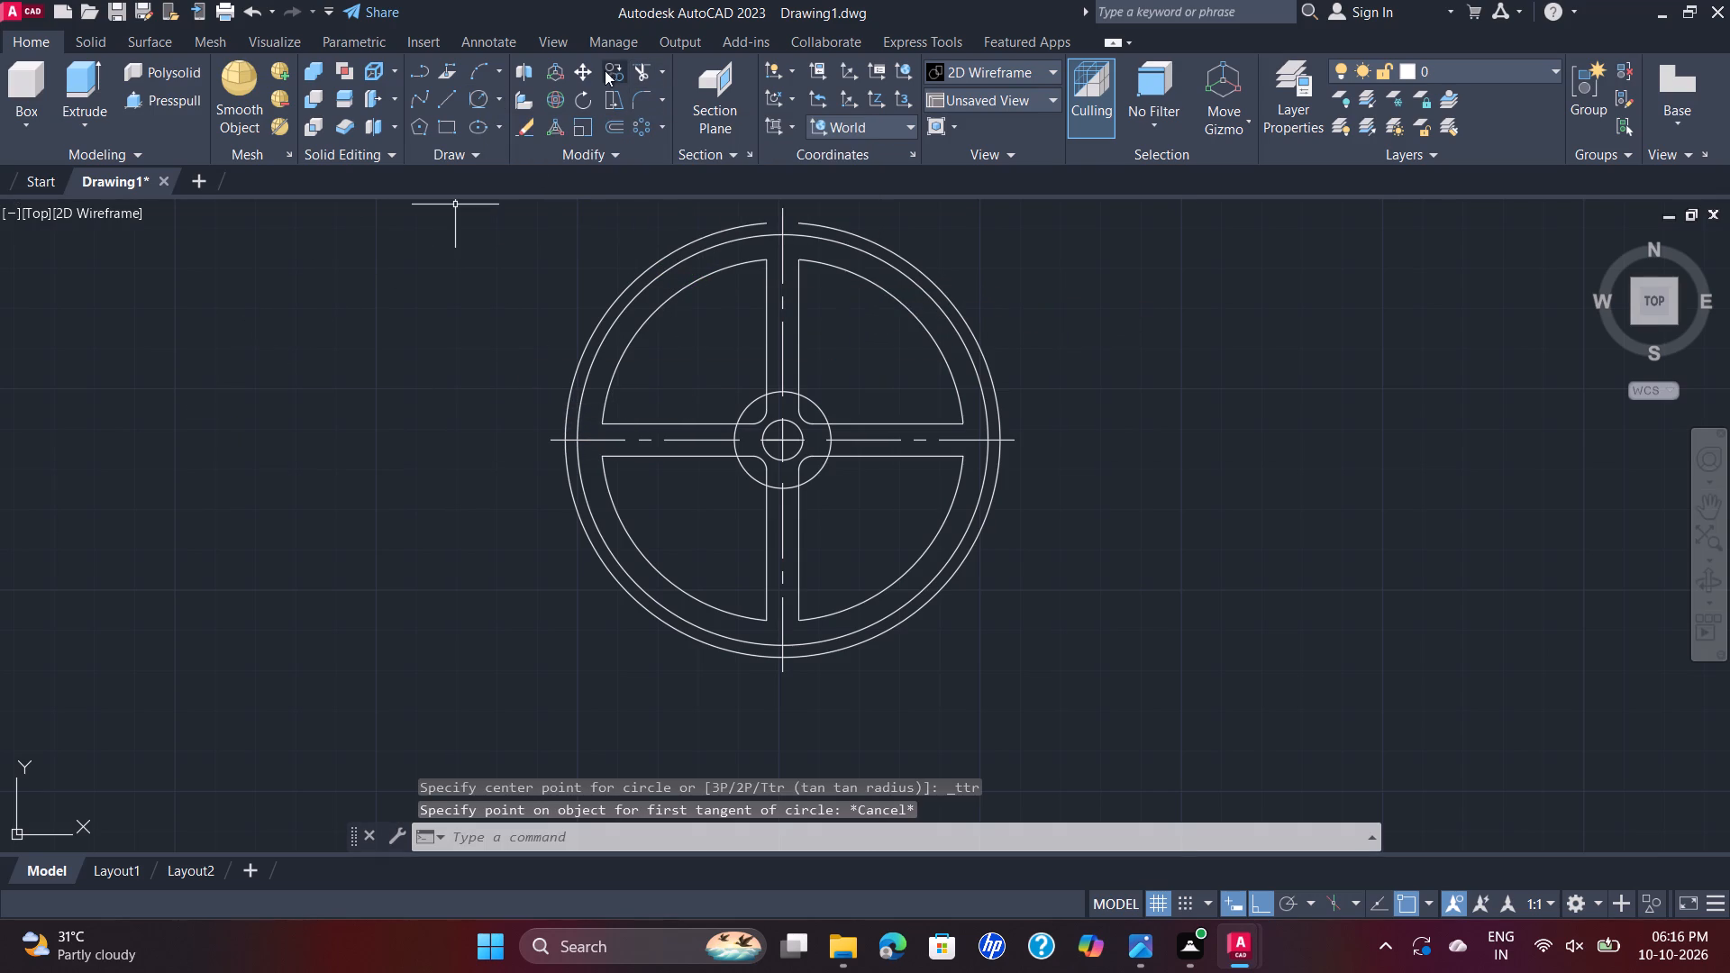
Draw a circle of radius 3.5 in the empty space to the left of the wheel.
{"action": "left_click", "coordinate": [496, 104]}
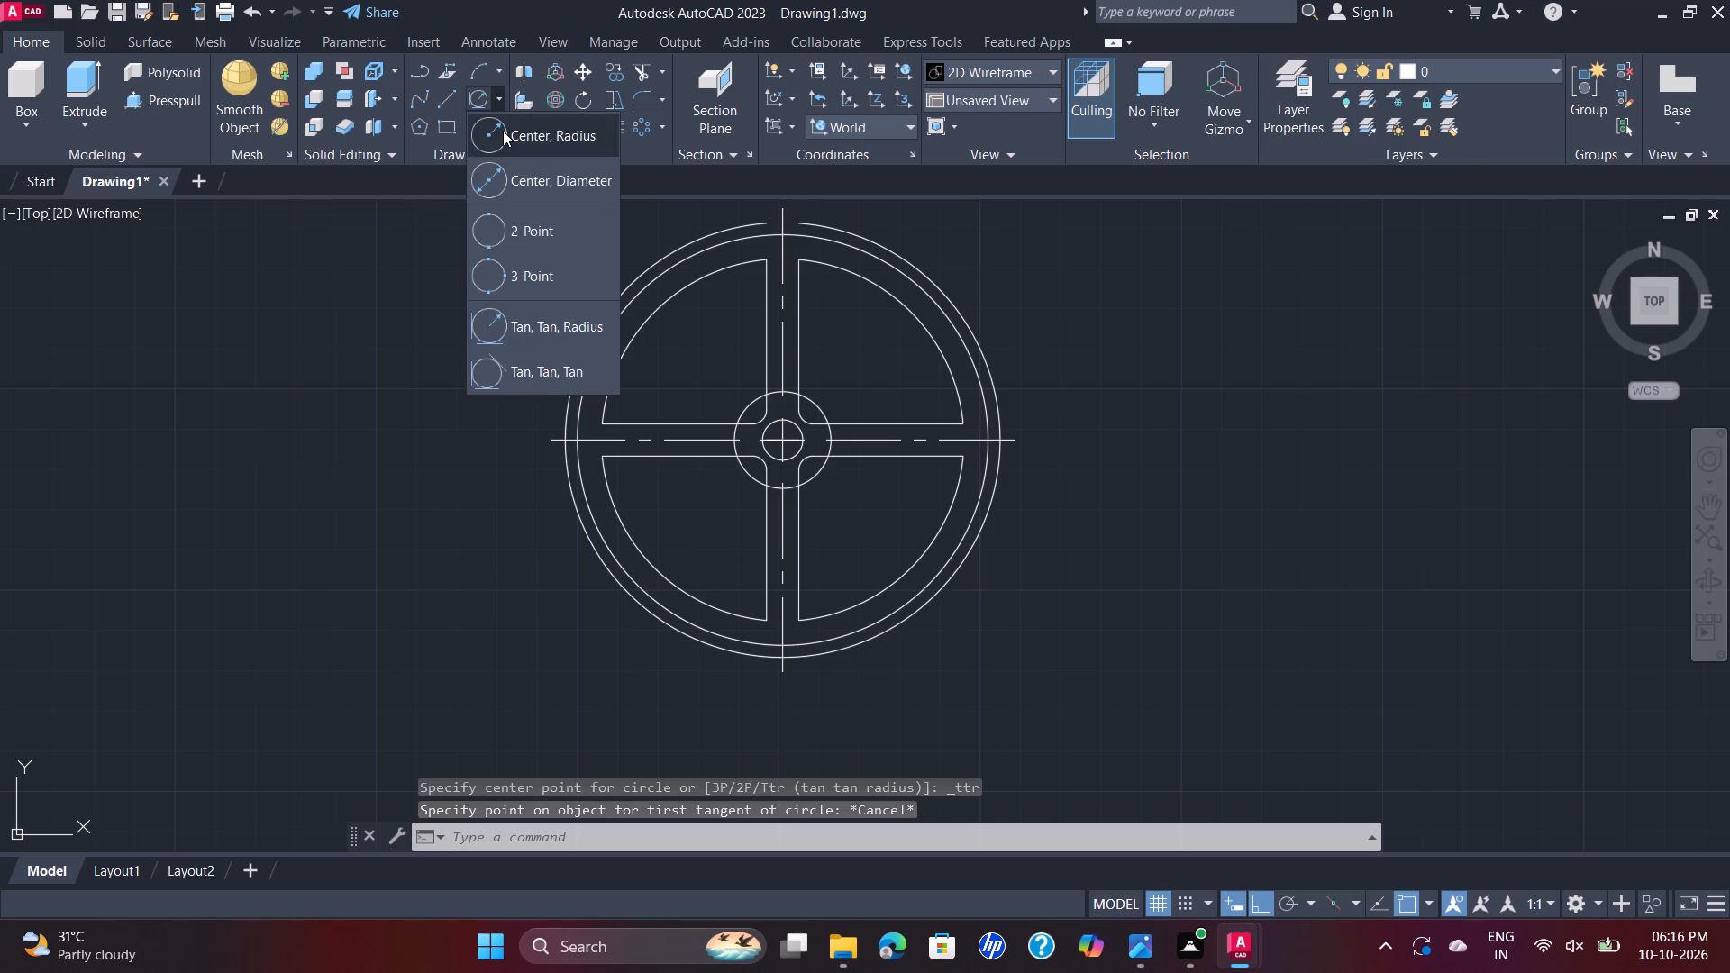
{"action": "left_click", "coordinate": [503, 131]}
{"action": "left_click", "coordinate": [208, 361]}
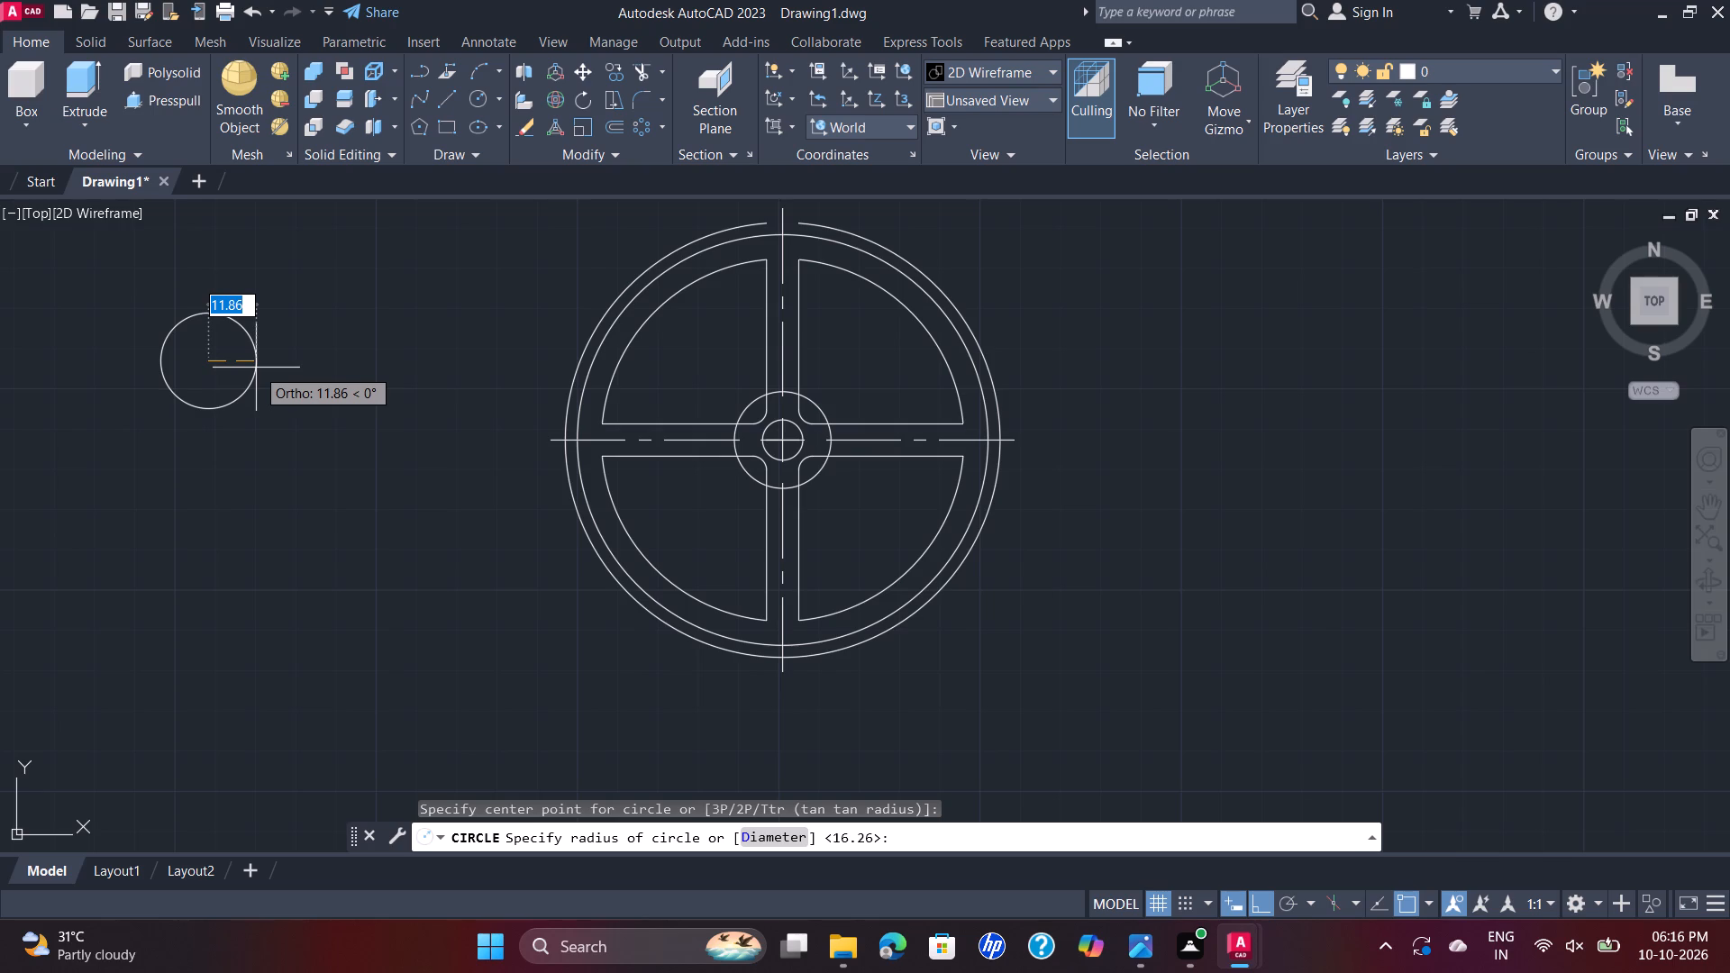
{"action": "type", "text": "3.5"}
{"action": "key", "text": "Return"}
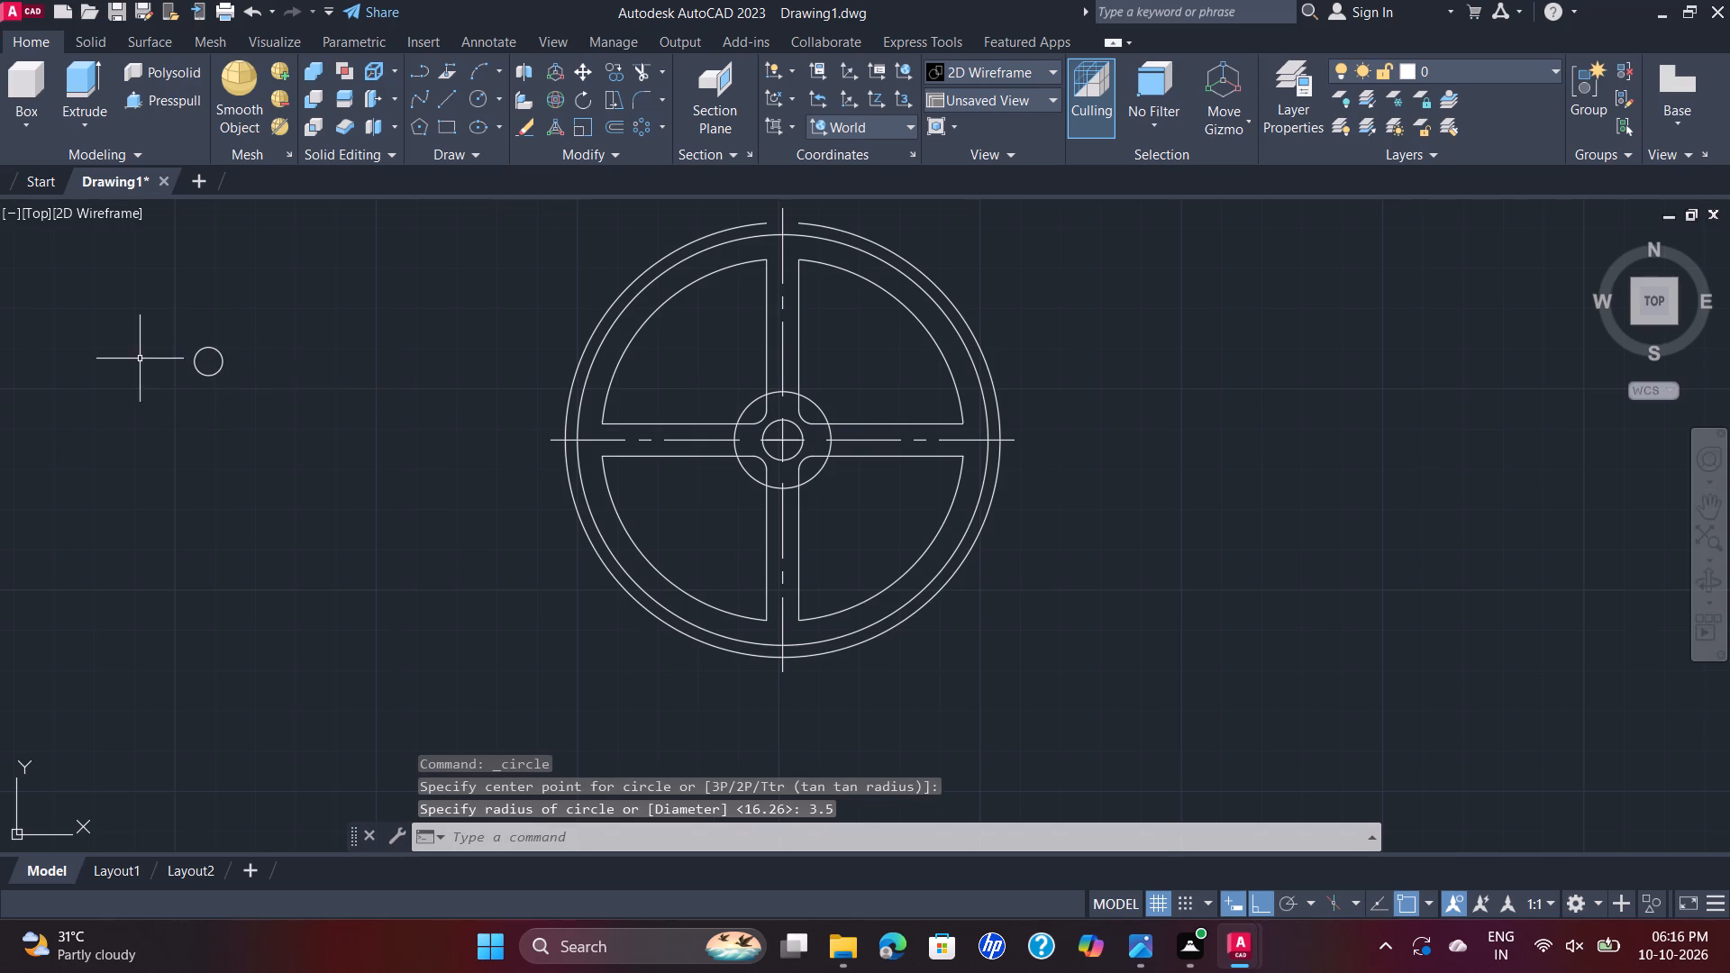
With Ortho off, move the small circle into the upper-left opening's top corner, against its arc and the upper spoke's left edge.
{"action": "left_click", "coordinate": [150, 307]}
{"action": "left_click", "coordinate": [237, 409]}
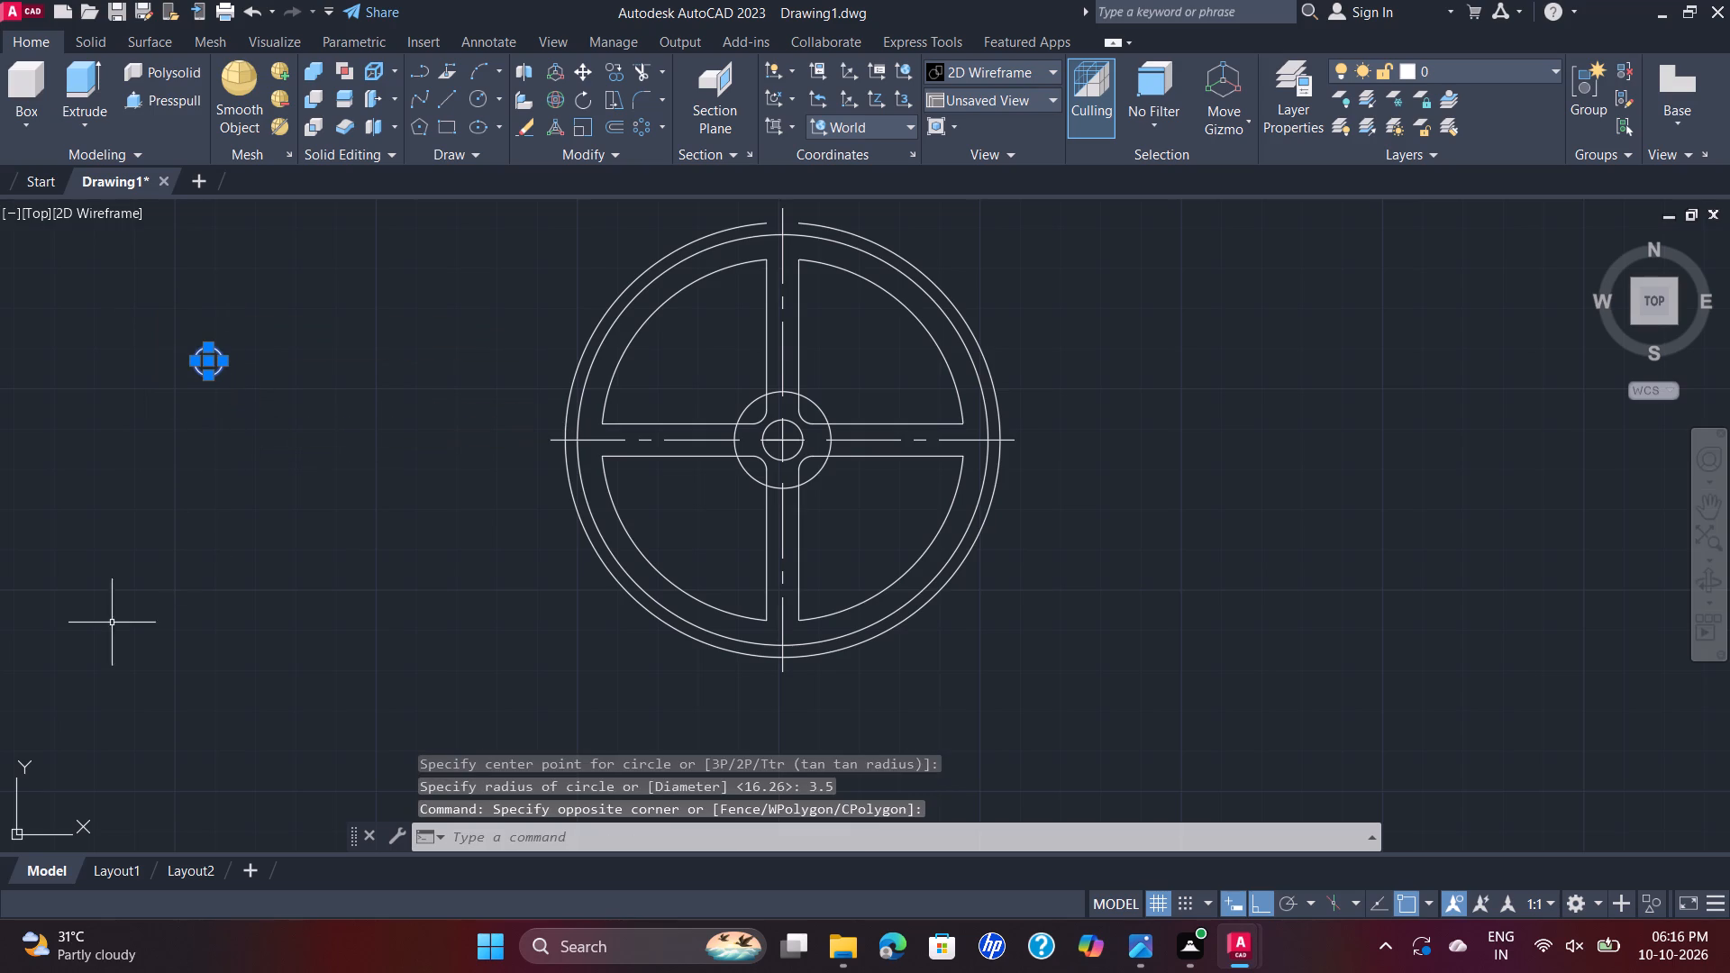
{"action": "left_click", "coordinate": [591, 59]}
{"action": "left_click", "coordinate": [587, 60]}
{"action": "scroll", "coordinate": [257, 345], "scroll_direction": "up", "scroll_amount": 1}
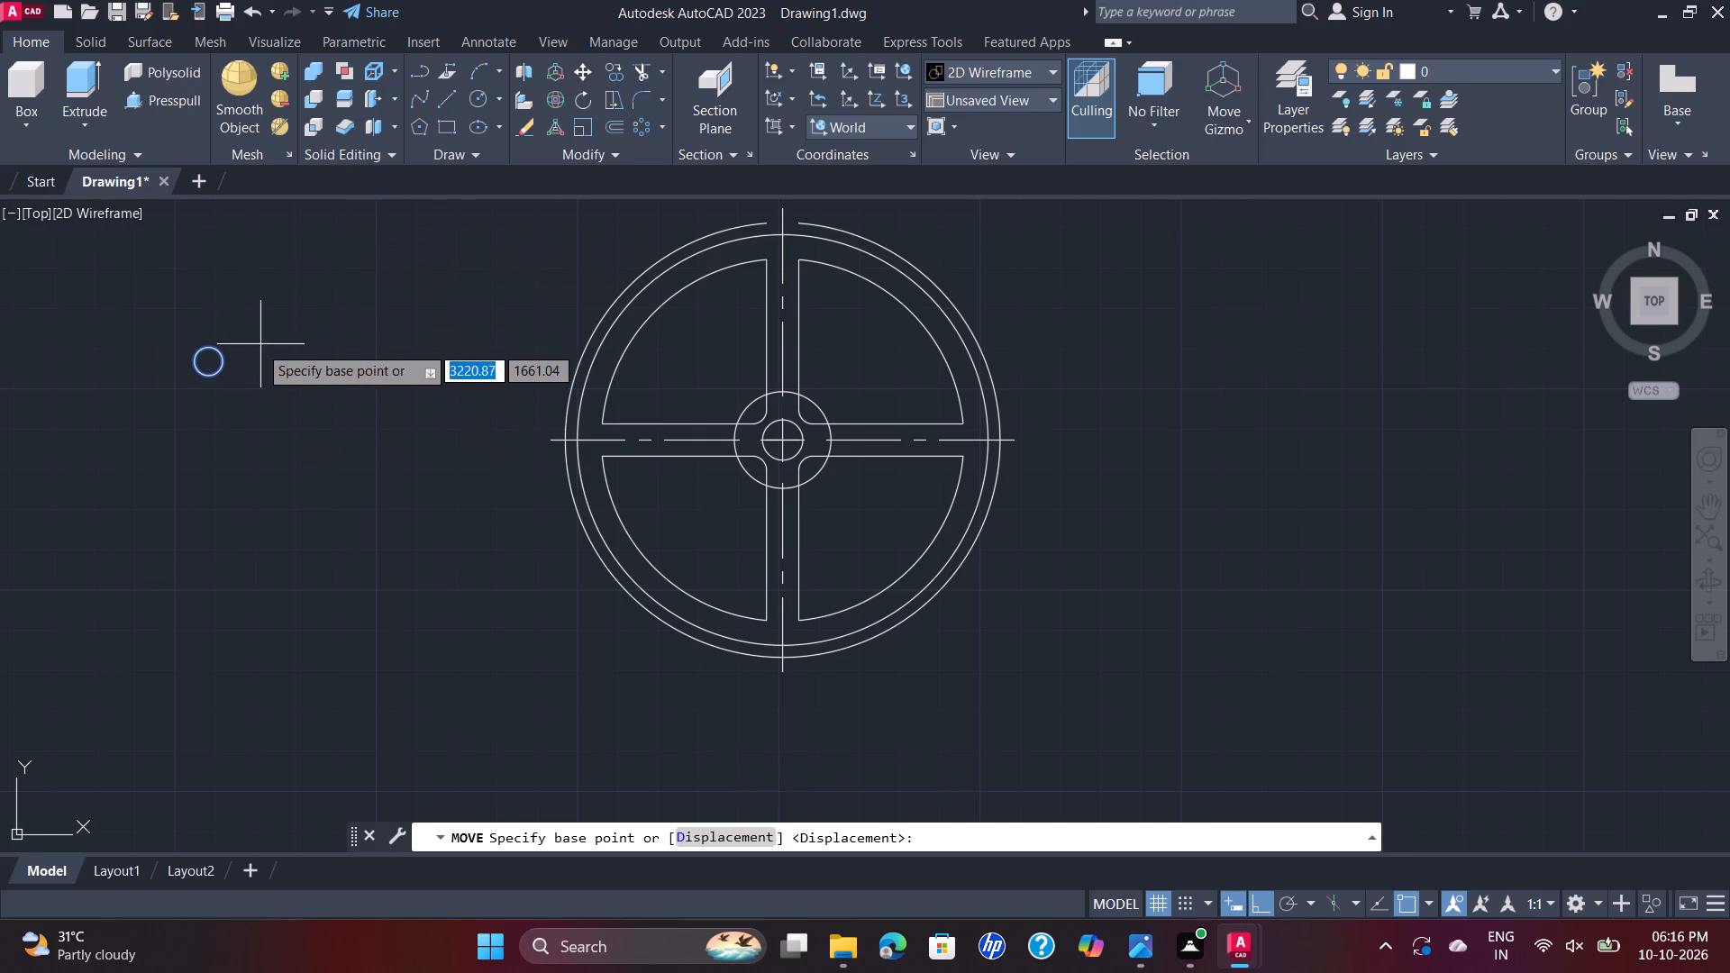
{"action": "scroll", "coordinate": [257, 345], "scroll_direction": "up", "scroll_amount": 1}
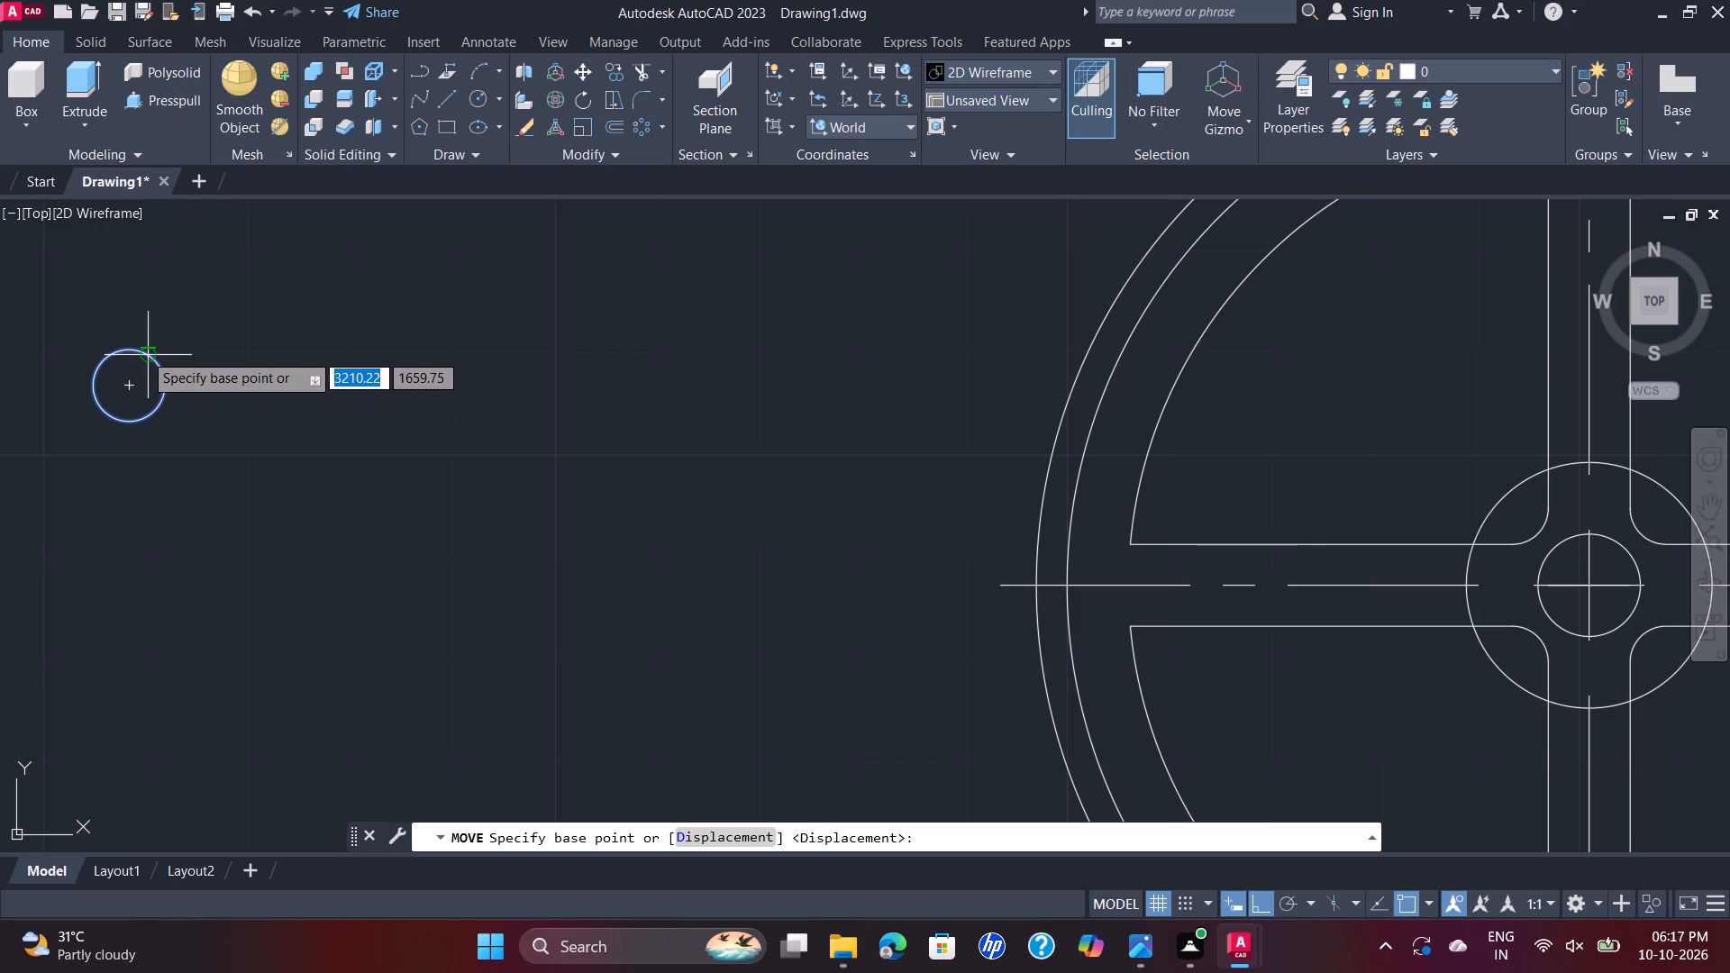
{"action": "left_click", "coordinate": [143, 352]}
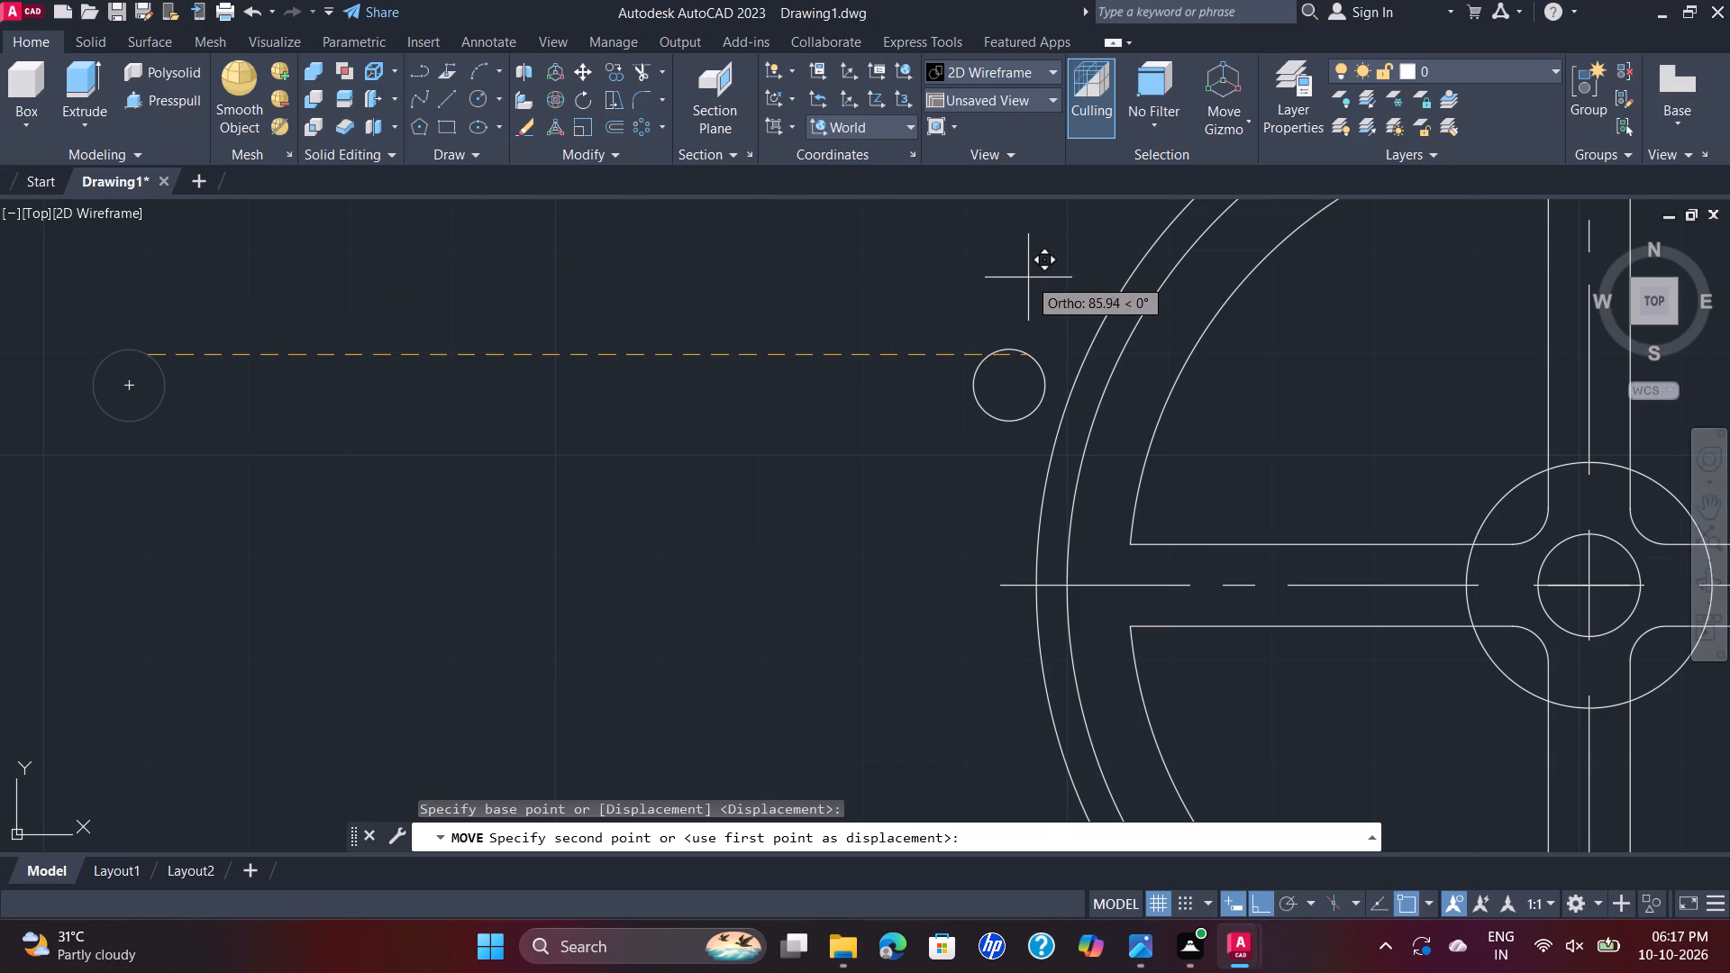
{"action": "key", "text": "F8"}
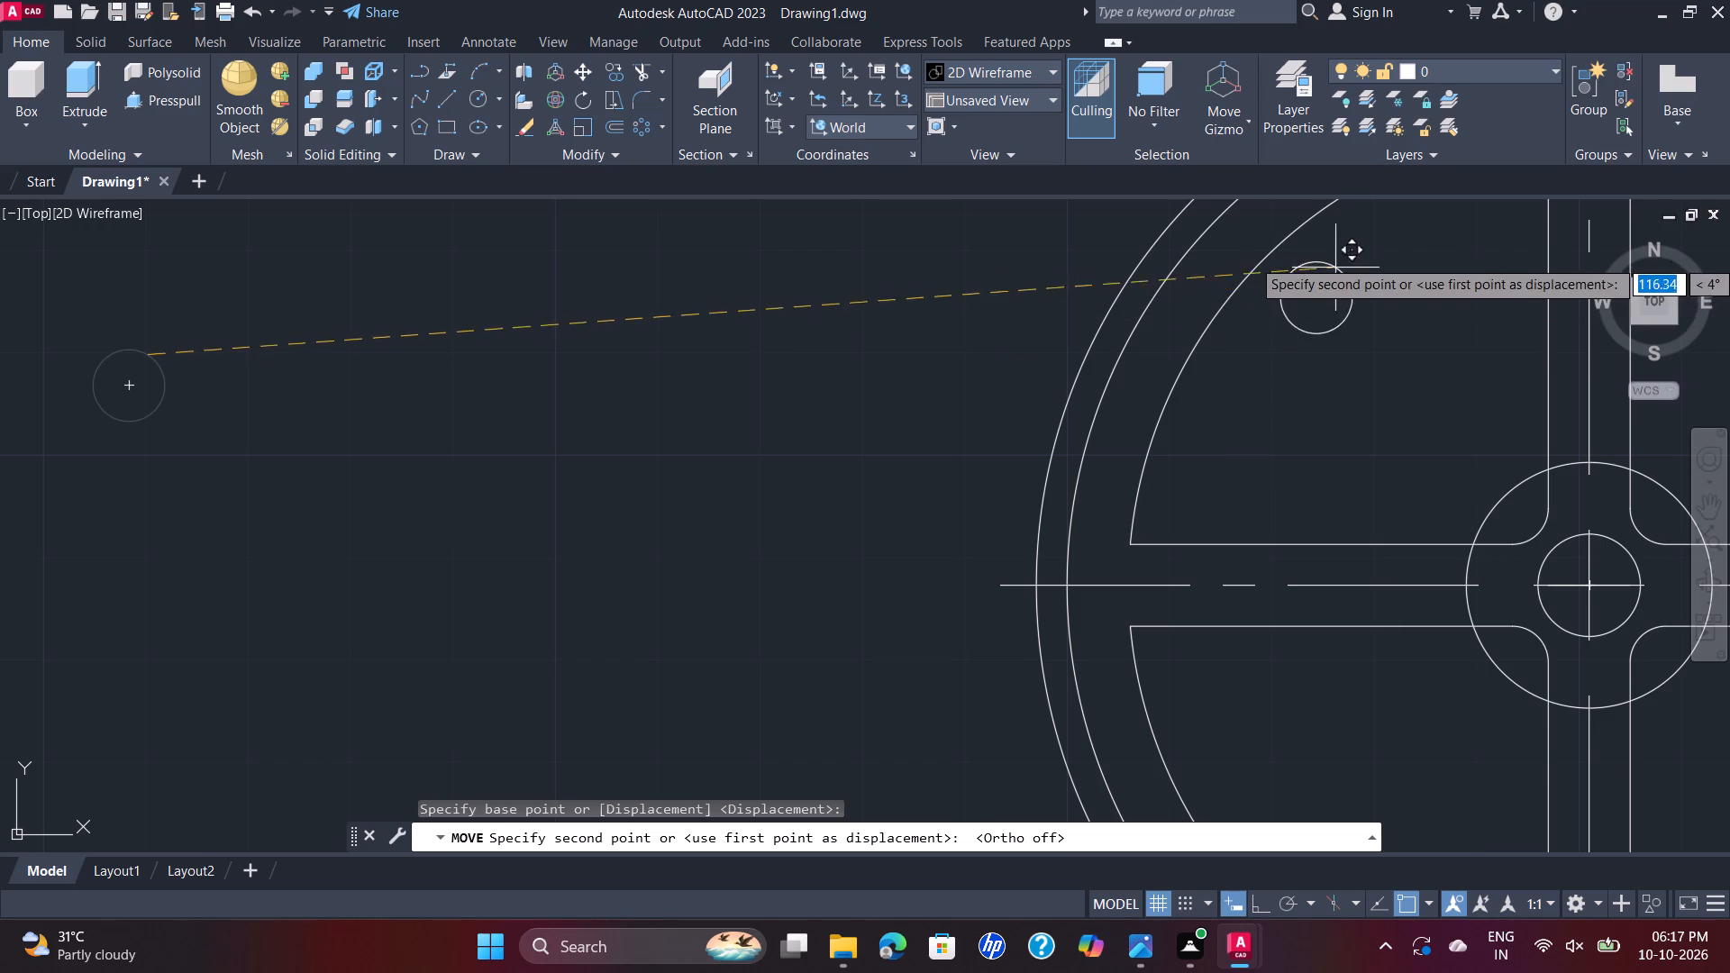
{"action": "scroll", "coordinate": [1453, 319], "scroll_direction": "down", "scroll_amount": 1}
{"action": "middle_click_drag", "start_coordinate": [1453, 319], "coordinate": [1013, 455]}
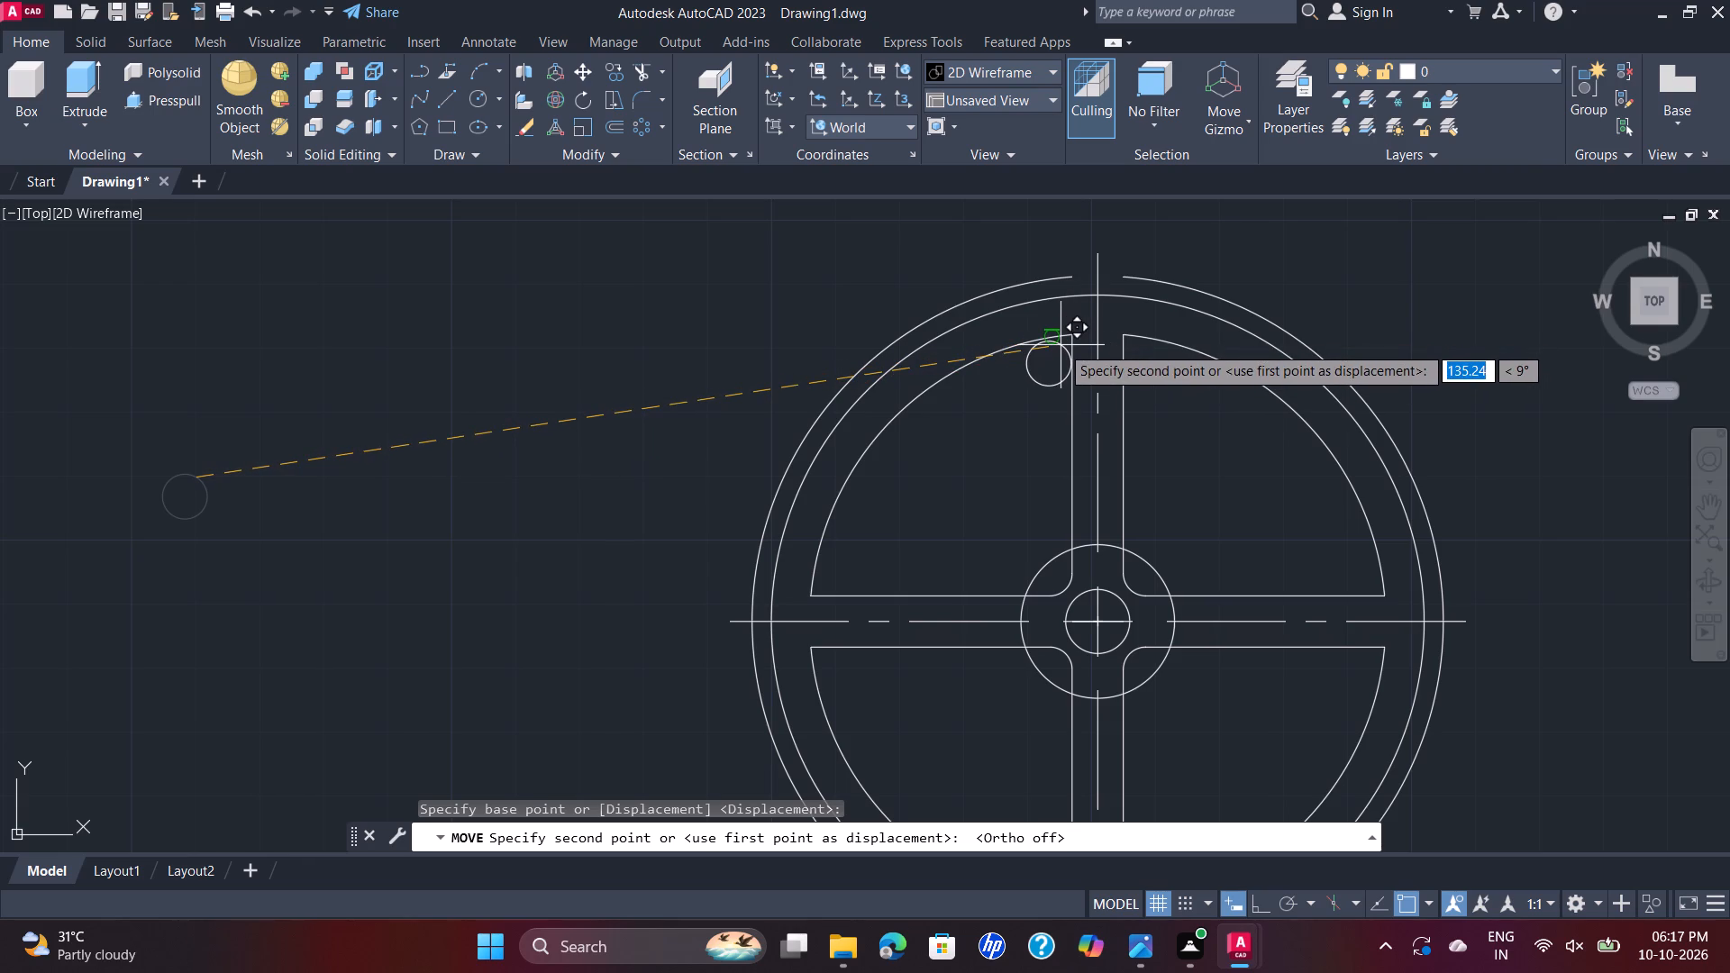
{"action": "scroll", "coordinate": [1059, 345], "scroll_direction": "up", "scroll_amount": 2}
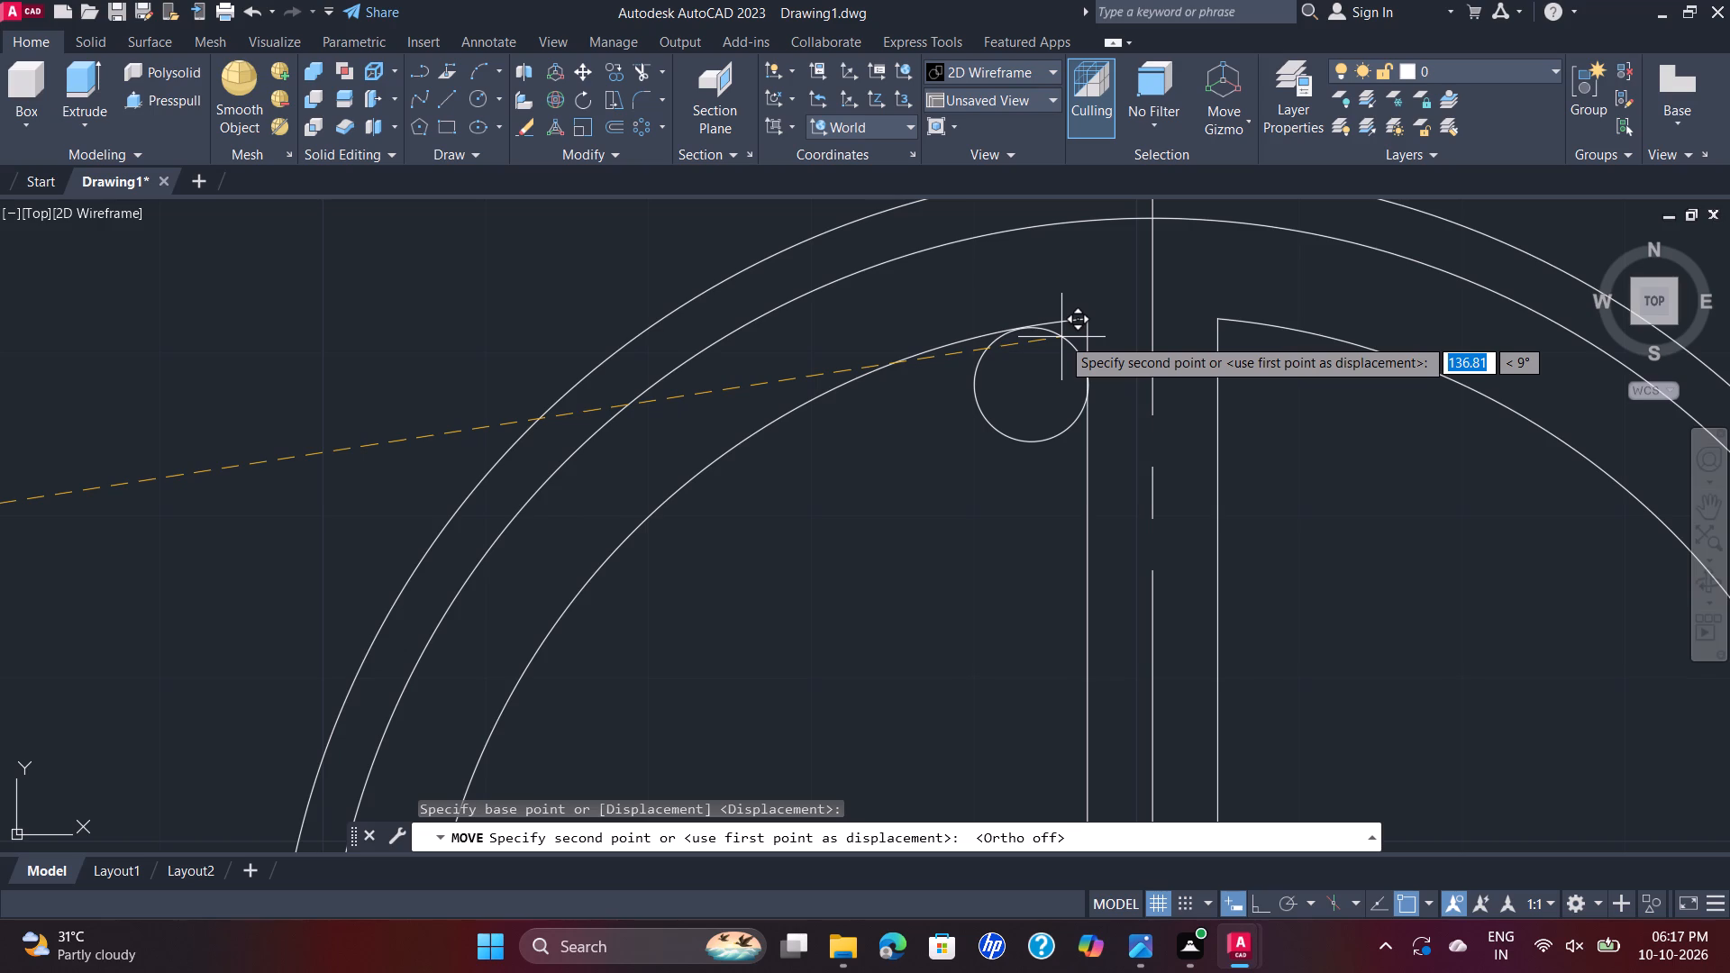
{"action": "left_click", "coordinate": [1061, 335]}
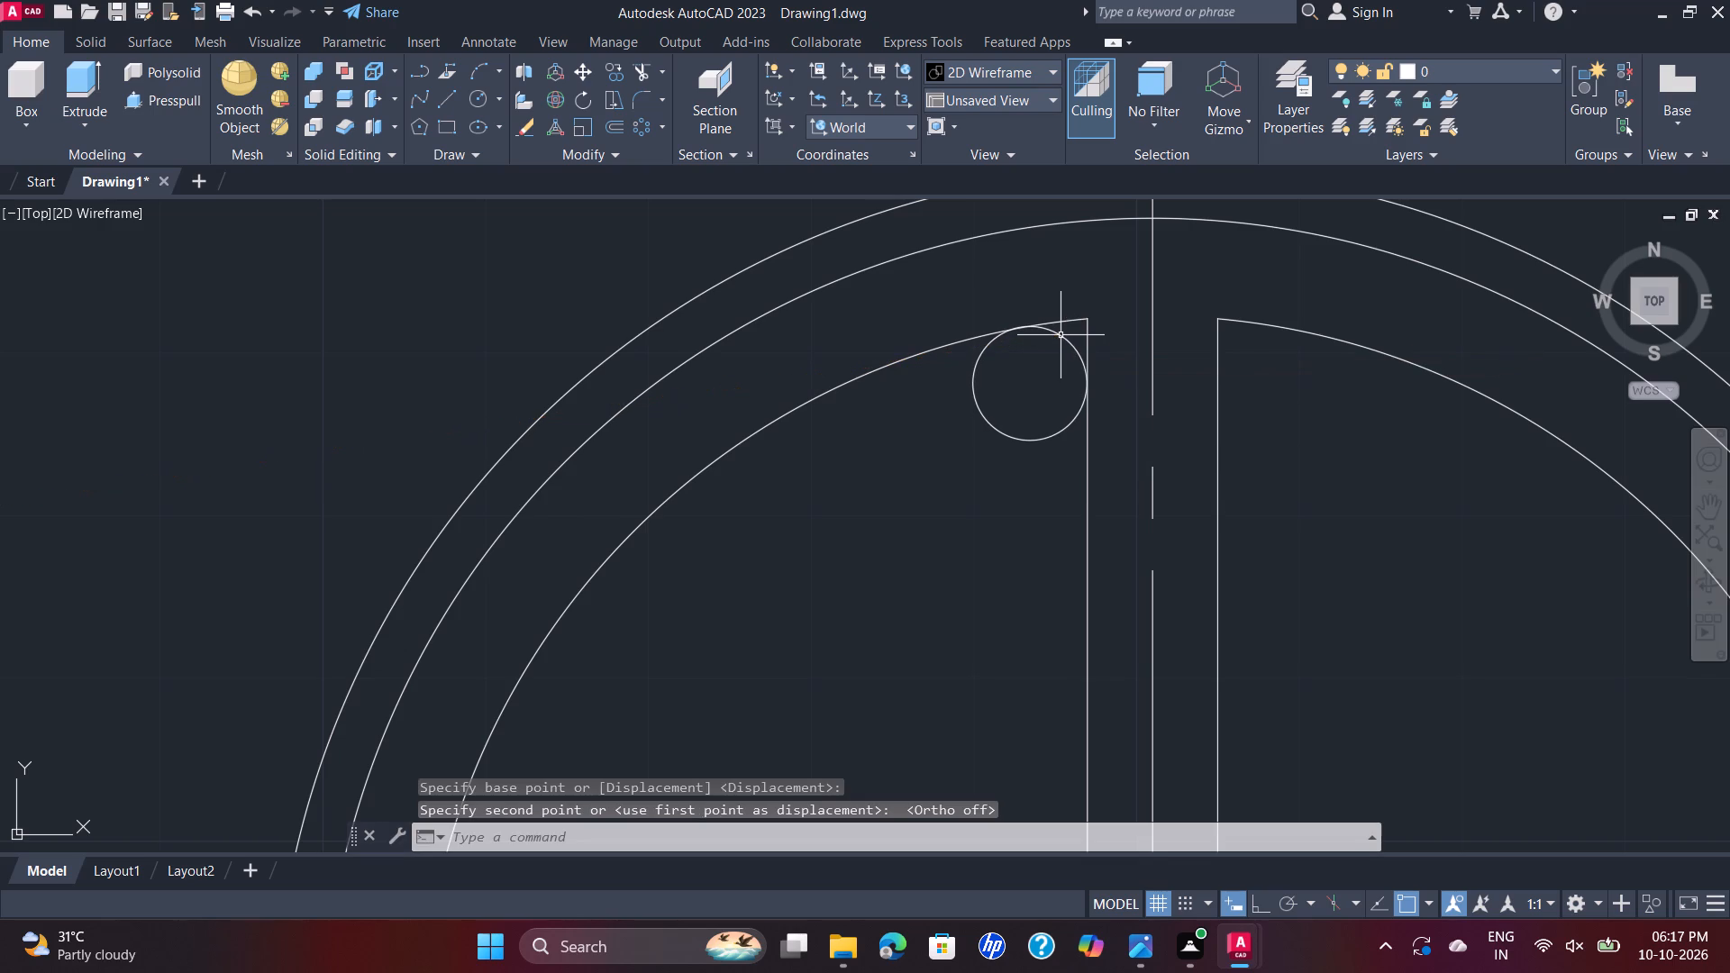
{"action": "scroll", "coordinate": [1101, 330], "scroll_direction": "up", "scroll_amount": 1}
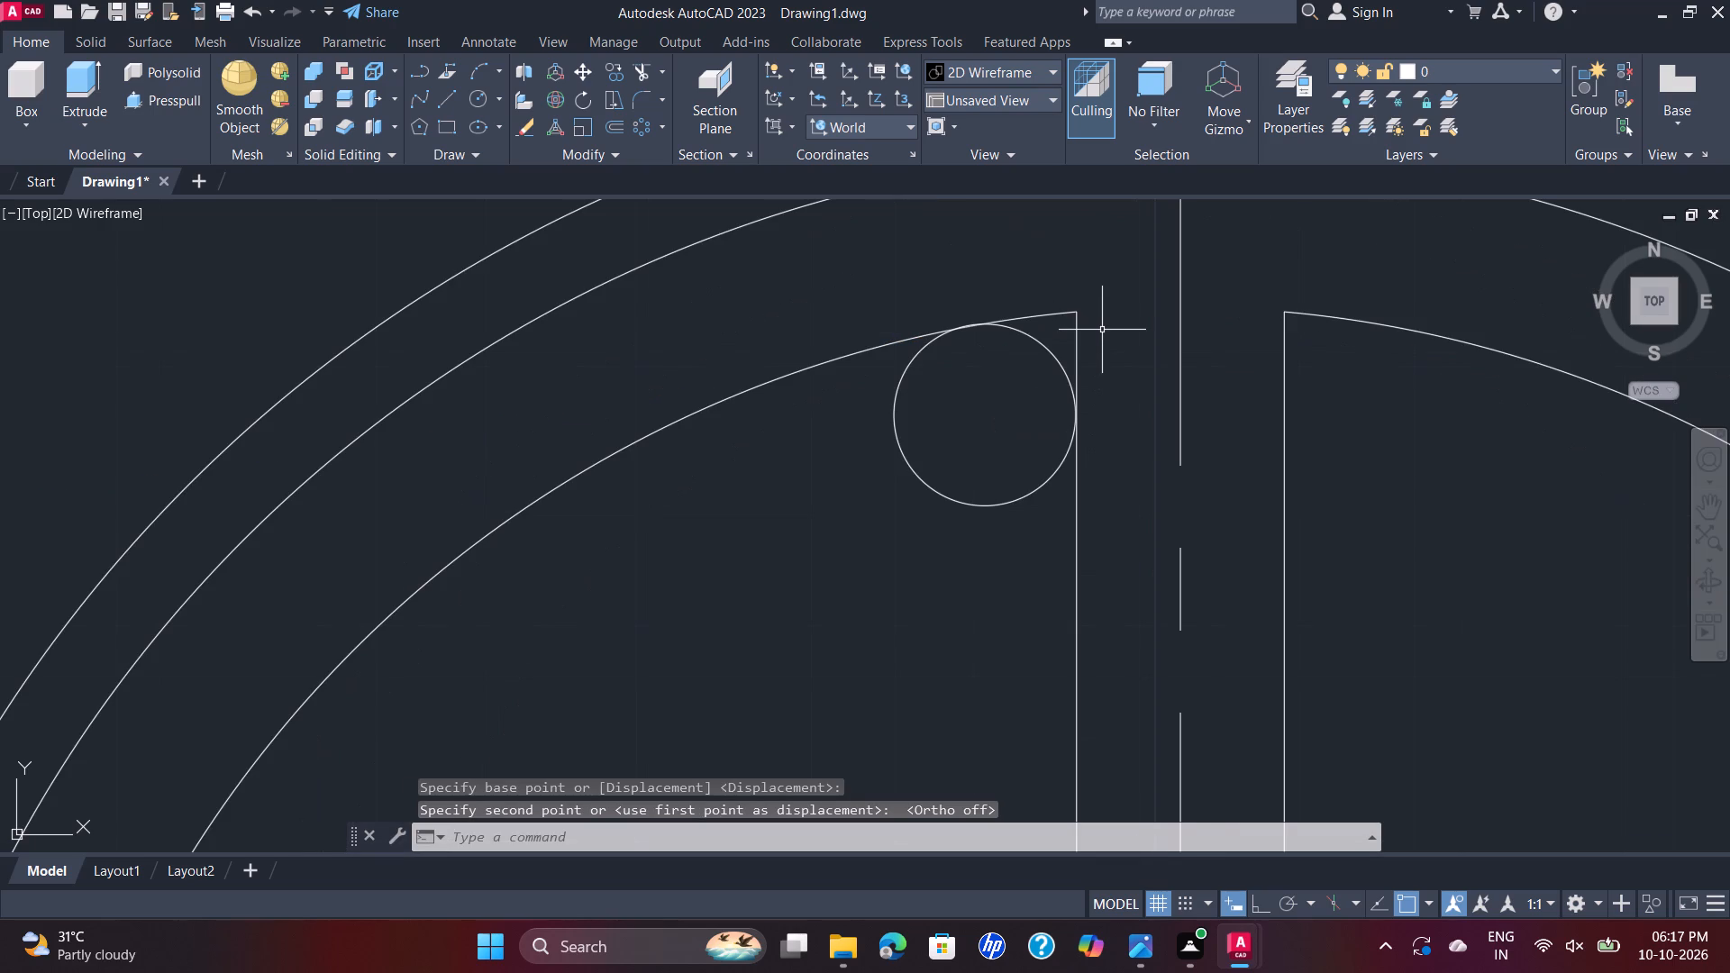
Inspect where the small circle meets the upper-left opening's arc and the upper spoke's left edge.
{"action": "scroll", "coordinate": [1093, 326], "scroll_direction": "up", "scroll_amount": 2}
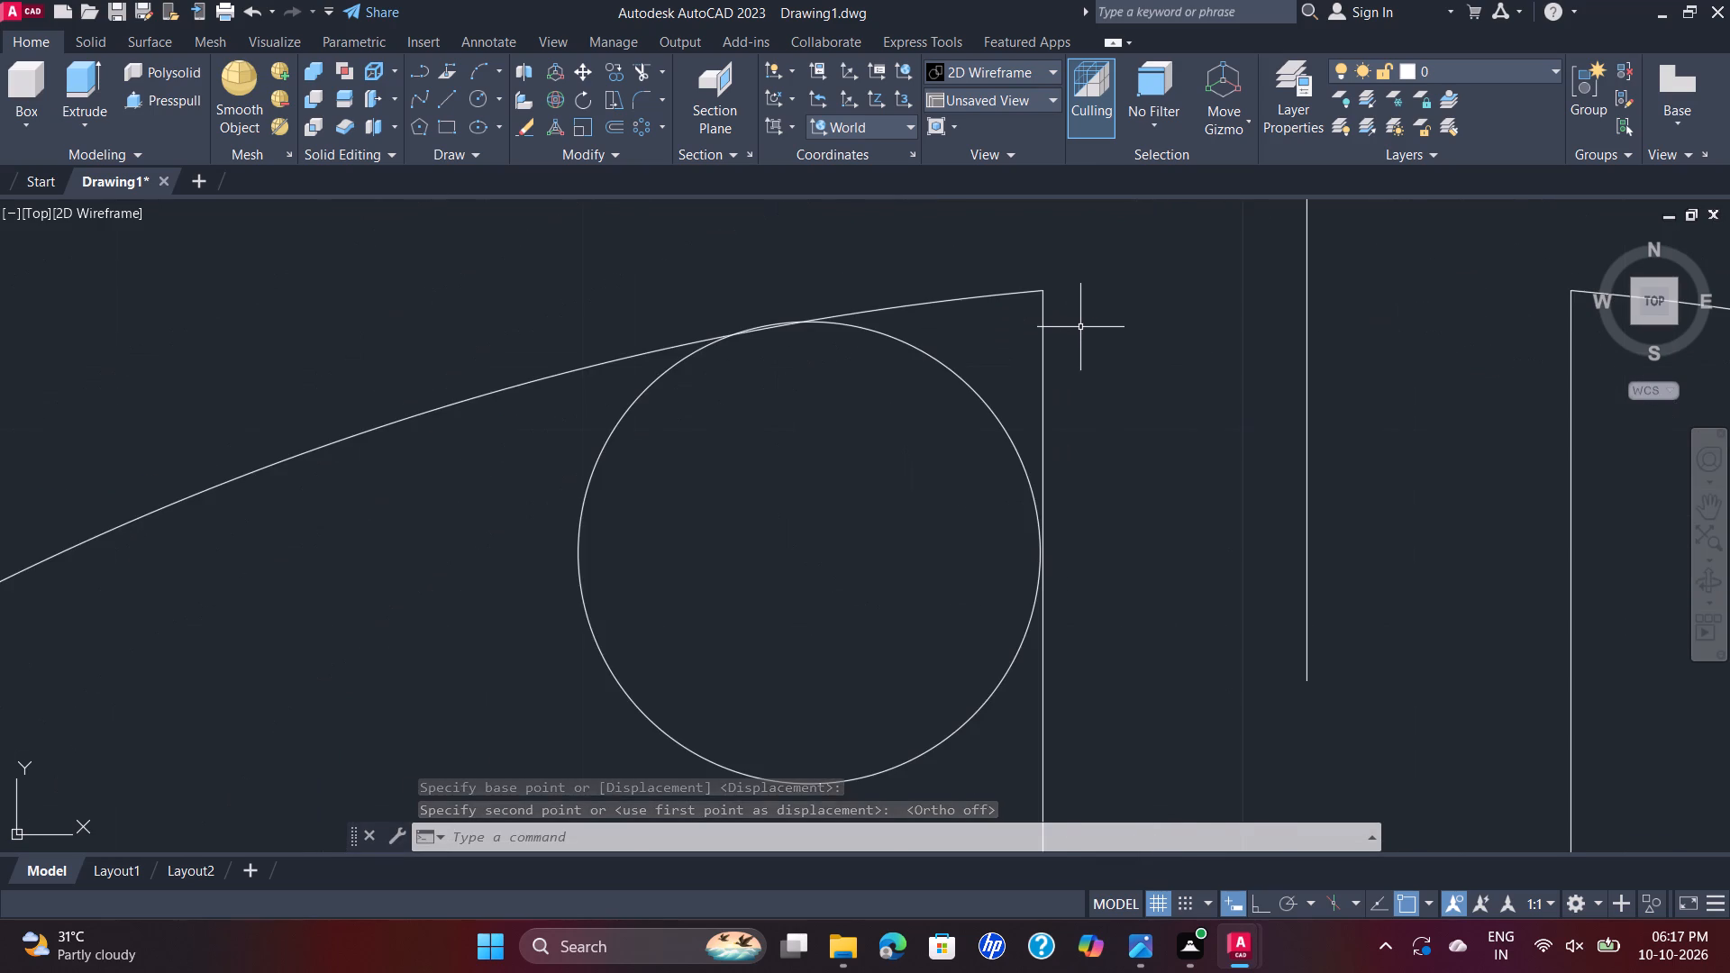
{"action": "scroll", "coordinate": [1080, 327], "scroll_direction": "down", "scroll_amount": 2}
{"action": "scroll", "coordinate": [976, 329], "scroll_direction": "up", "scroll_amount": 6}
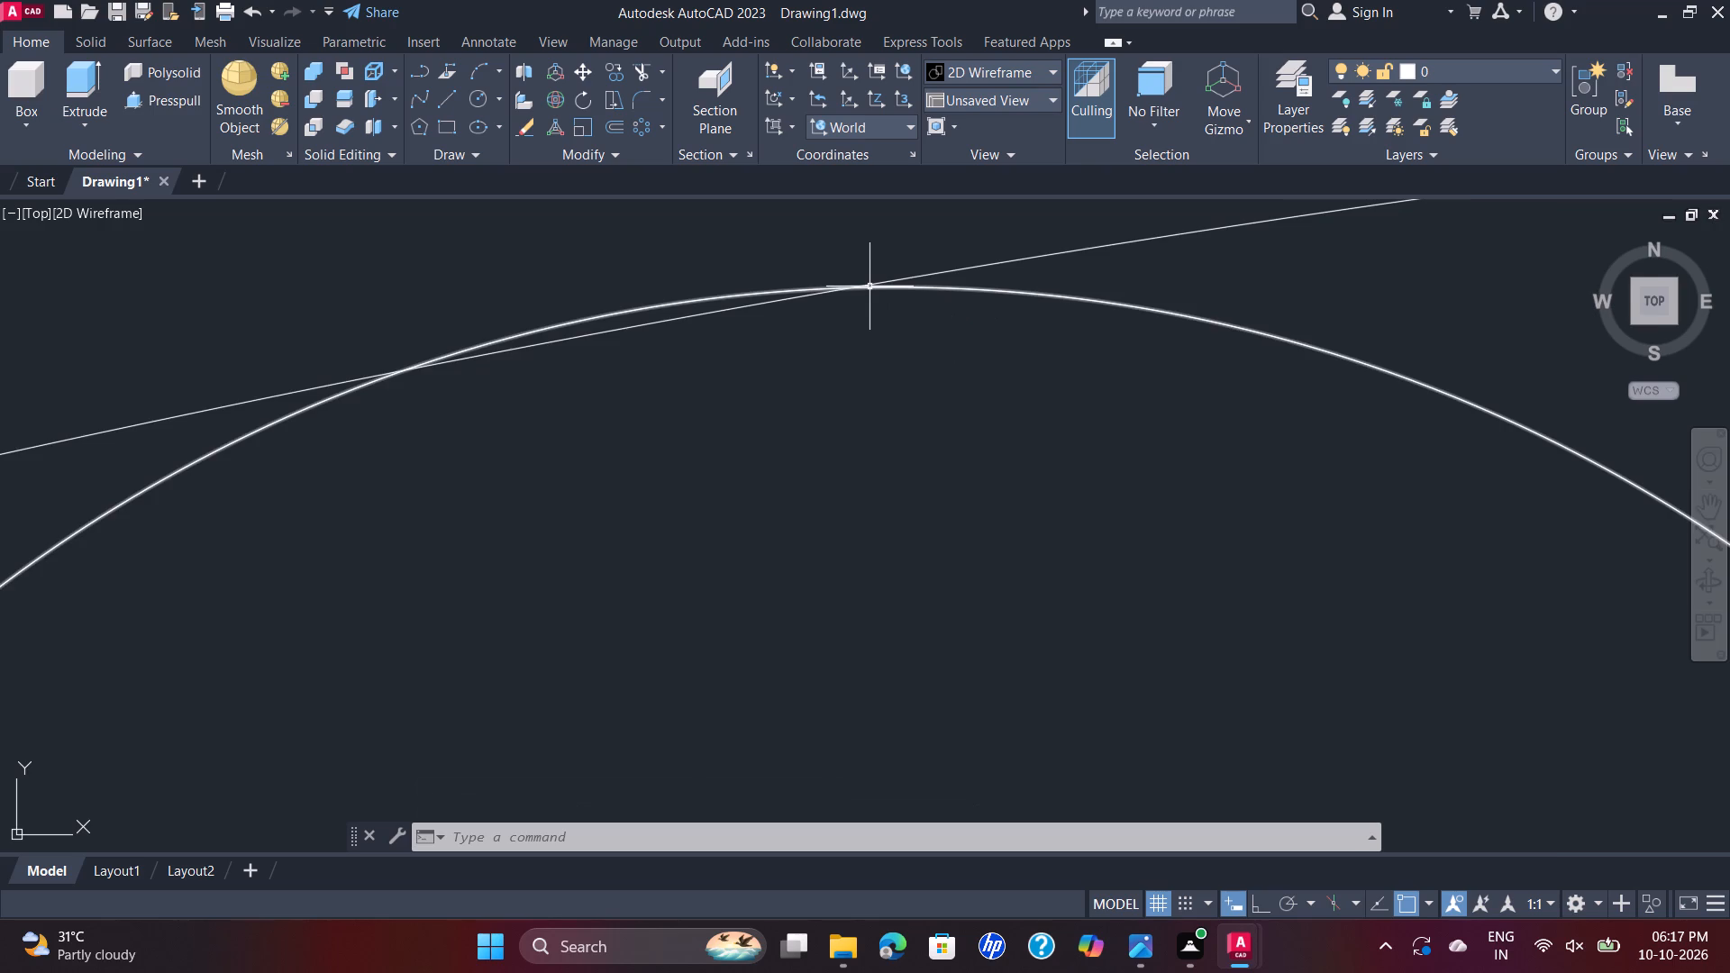
{"action": "scroll", "coordinate": [870, 286], "scroll_direction": "down", "scroll_amount": 3}
{"action": "scroll", "coordinate": [870, 286], "scroll_direction": "up", "scroll_amount": 2}
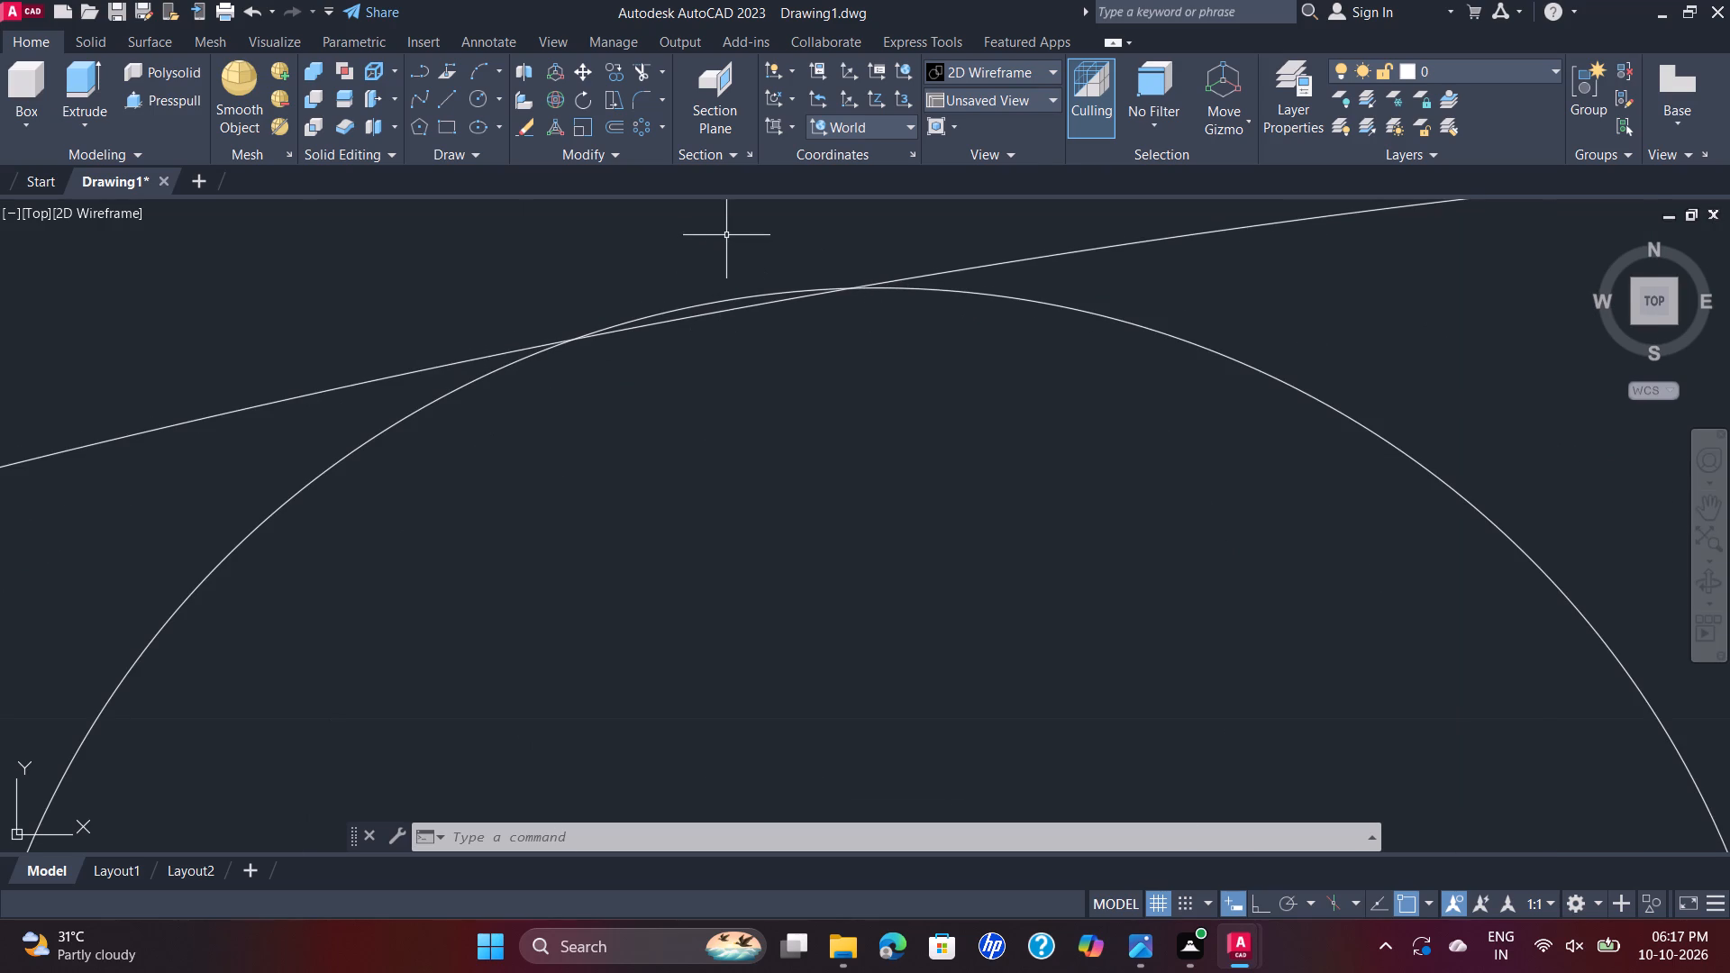
{"action": "scroll", "coordinate": [773, 340], "scroll_direction": "down", "scroll_amount": 2}
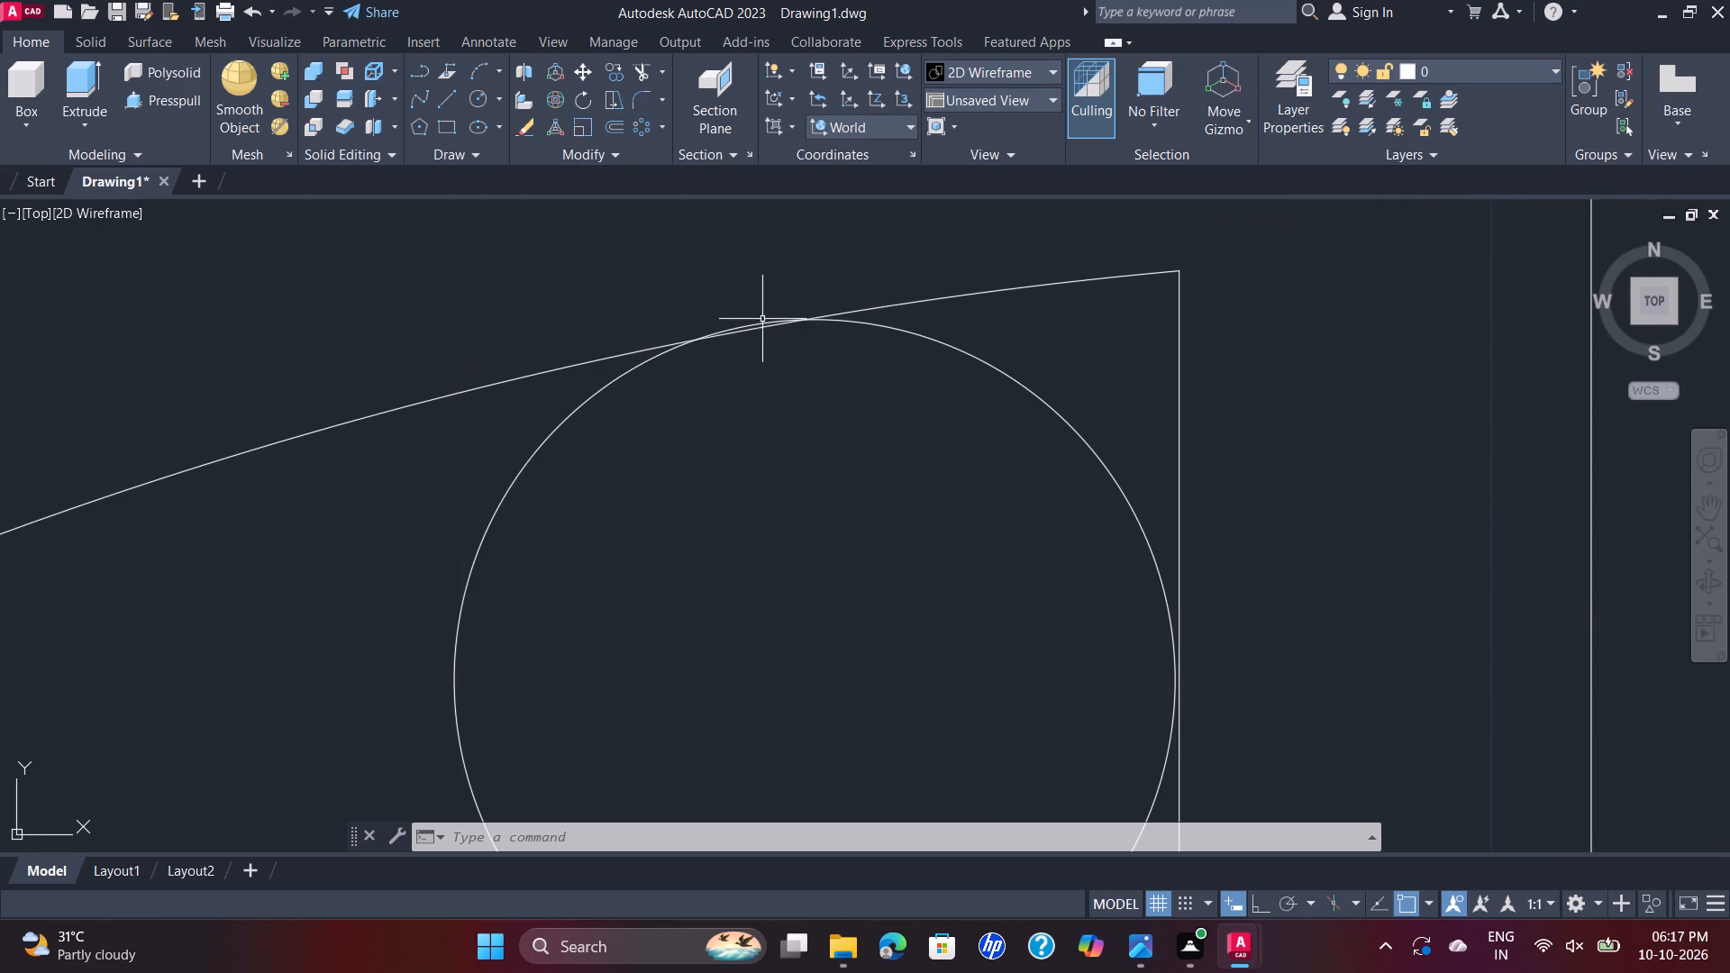
{"action": "scroll", "coordinate": [766, 319], "scroll_direction": "up", "scroll_amount": 3}
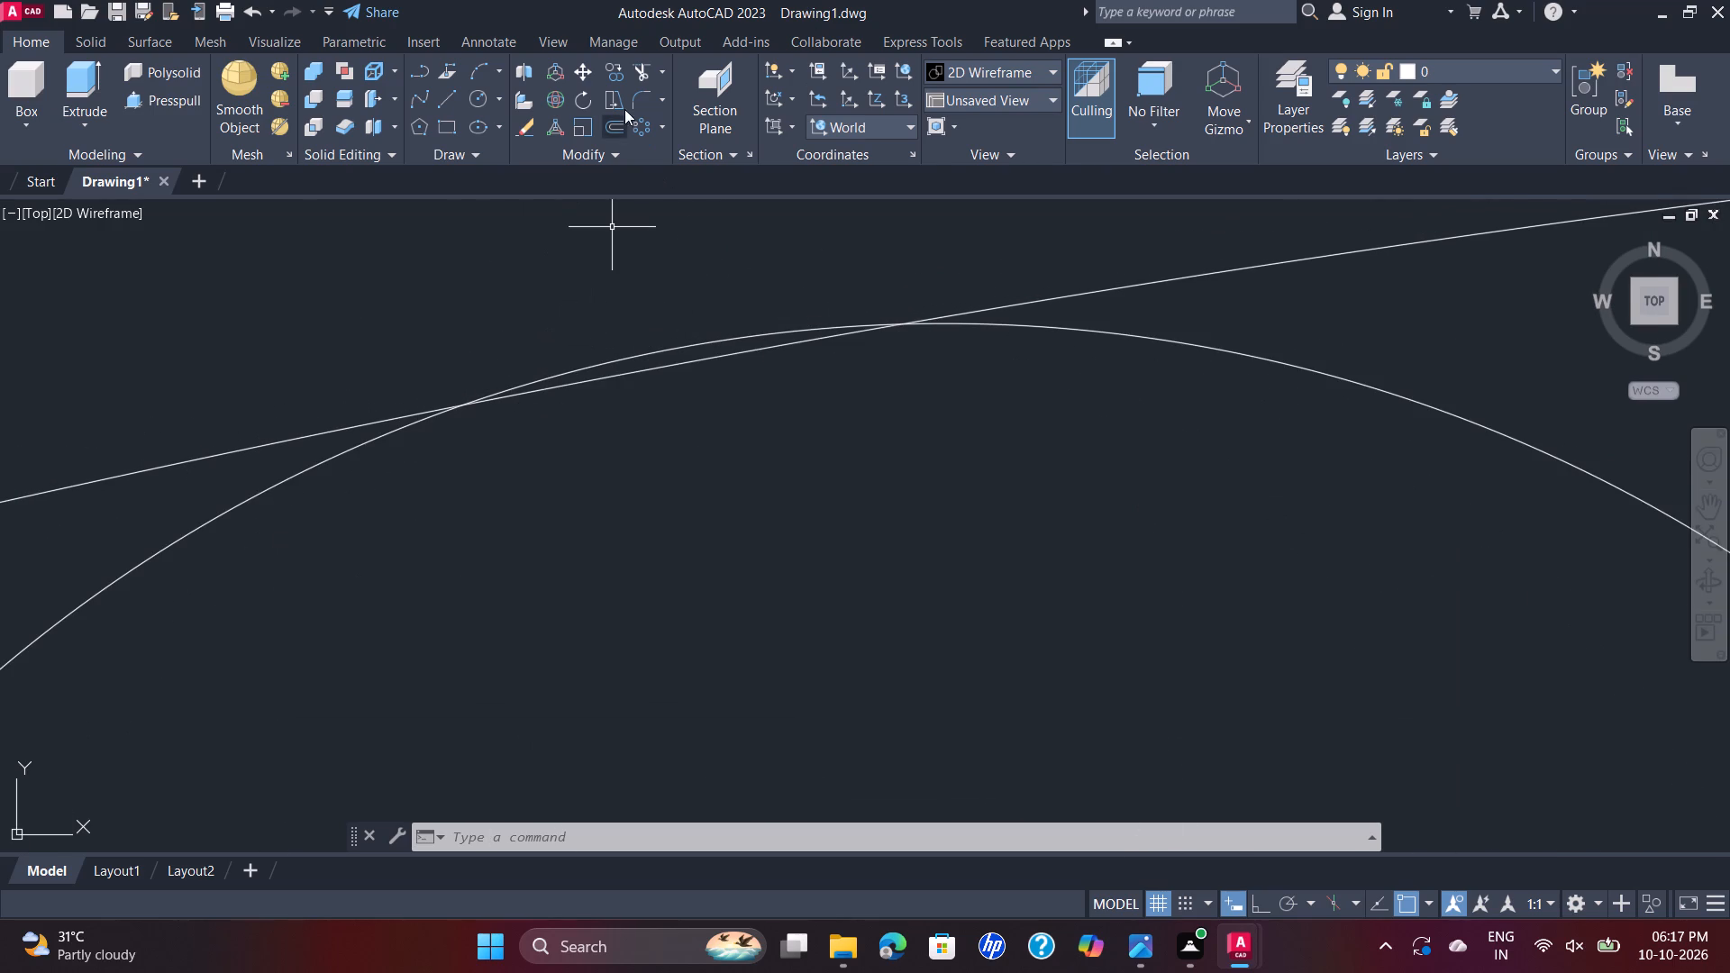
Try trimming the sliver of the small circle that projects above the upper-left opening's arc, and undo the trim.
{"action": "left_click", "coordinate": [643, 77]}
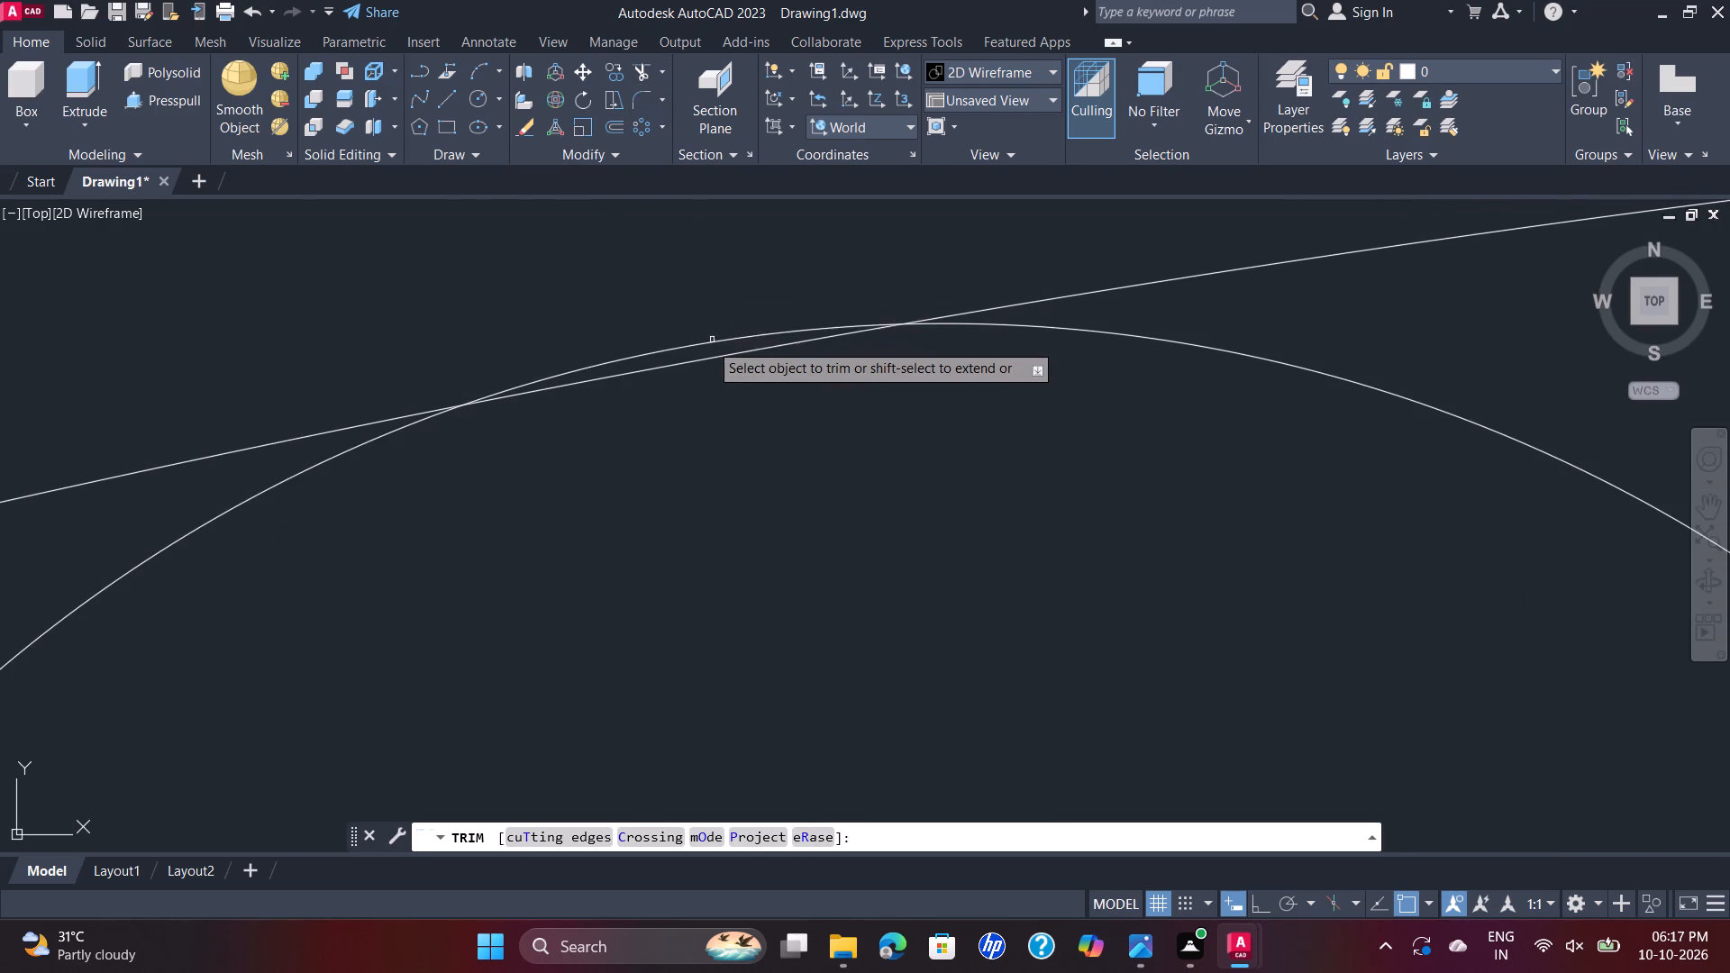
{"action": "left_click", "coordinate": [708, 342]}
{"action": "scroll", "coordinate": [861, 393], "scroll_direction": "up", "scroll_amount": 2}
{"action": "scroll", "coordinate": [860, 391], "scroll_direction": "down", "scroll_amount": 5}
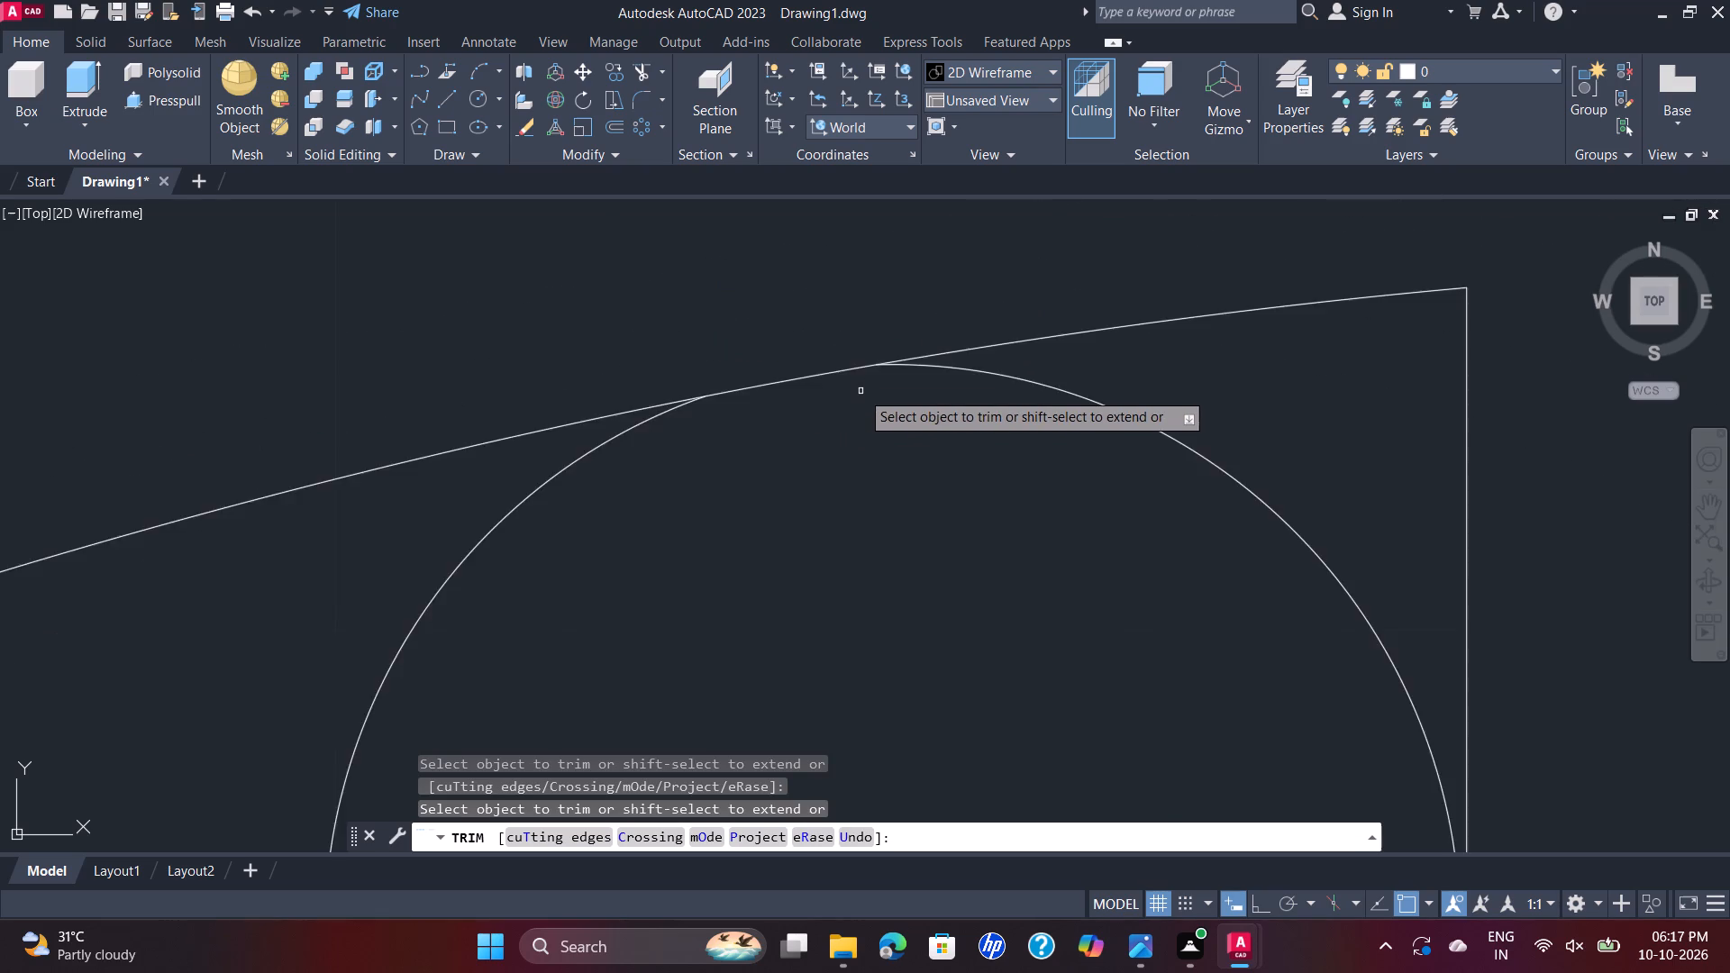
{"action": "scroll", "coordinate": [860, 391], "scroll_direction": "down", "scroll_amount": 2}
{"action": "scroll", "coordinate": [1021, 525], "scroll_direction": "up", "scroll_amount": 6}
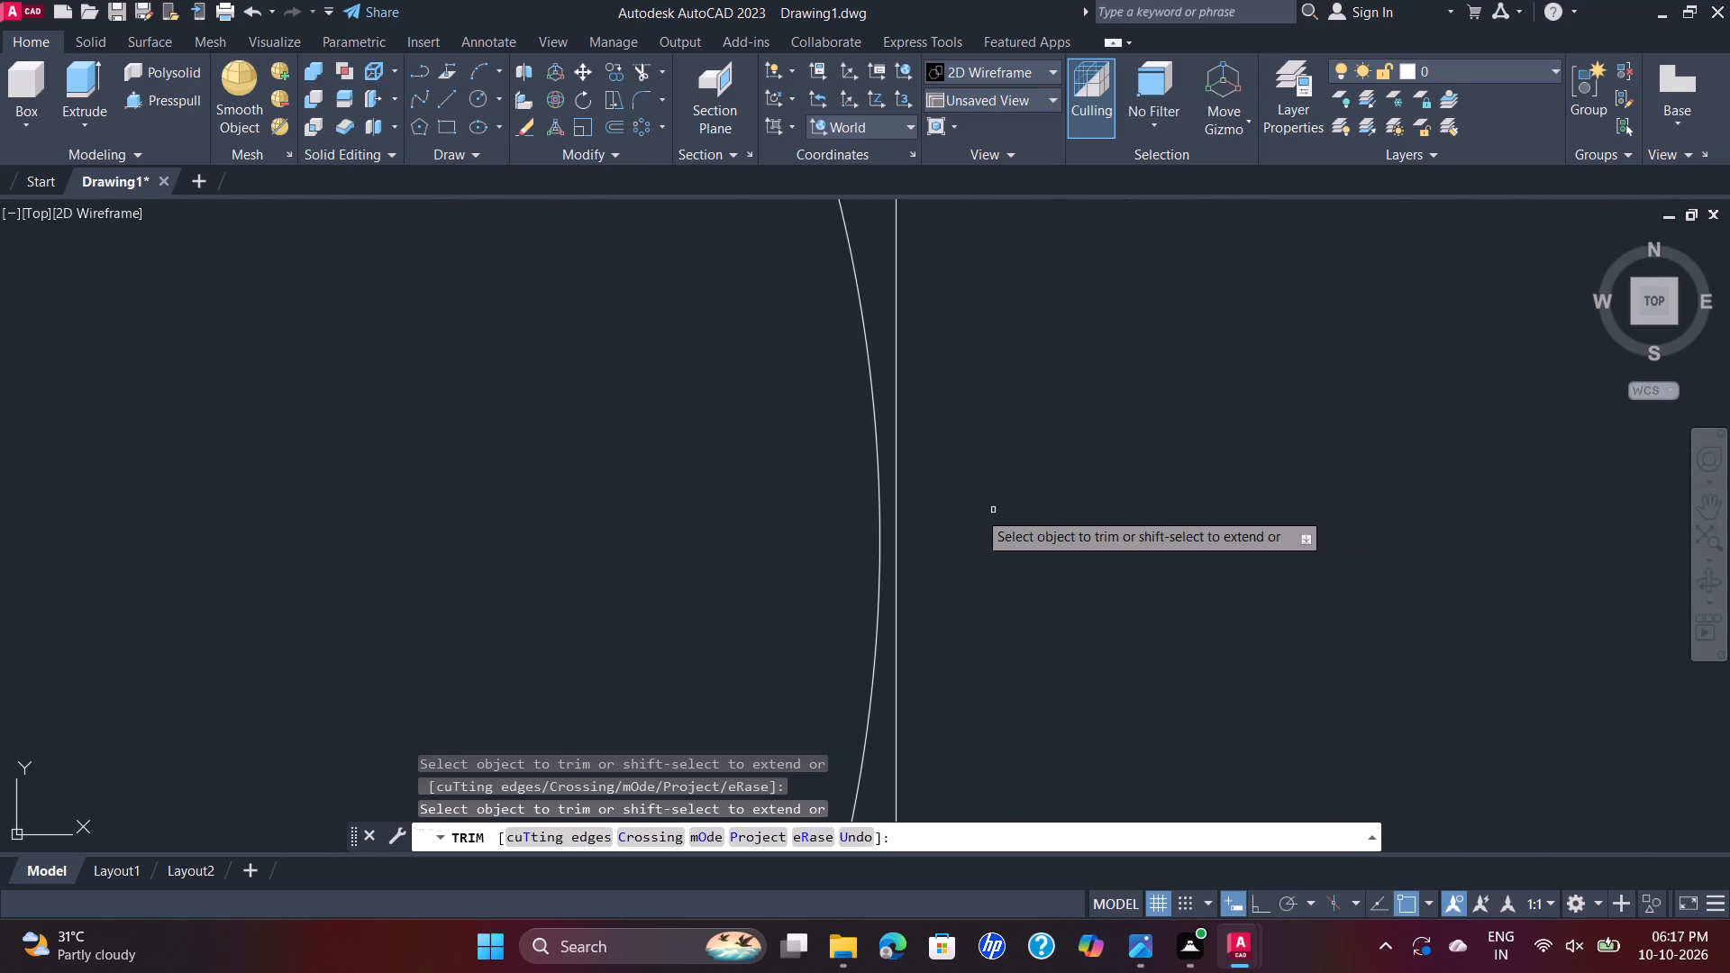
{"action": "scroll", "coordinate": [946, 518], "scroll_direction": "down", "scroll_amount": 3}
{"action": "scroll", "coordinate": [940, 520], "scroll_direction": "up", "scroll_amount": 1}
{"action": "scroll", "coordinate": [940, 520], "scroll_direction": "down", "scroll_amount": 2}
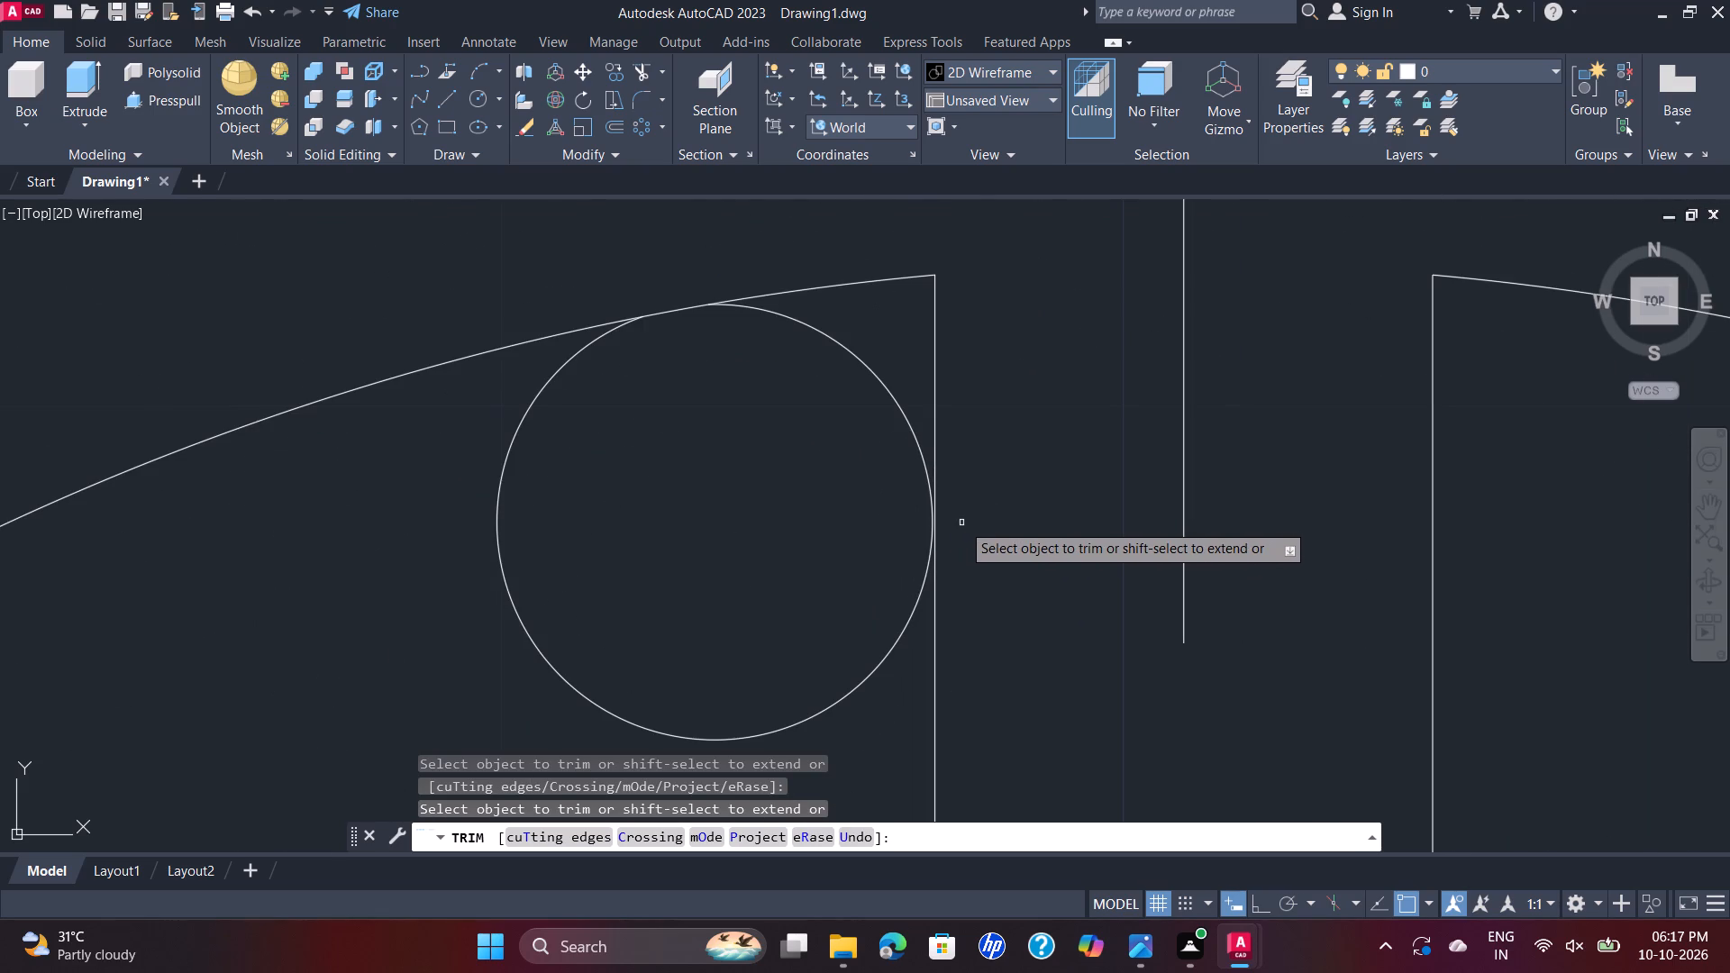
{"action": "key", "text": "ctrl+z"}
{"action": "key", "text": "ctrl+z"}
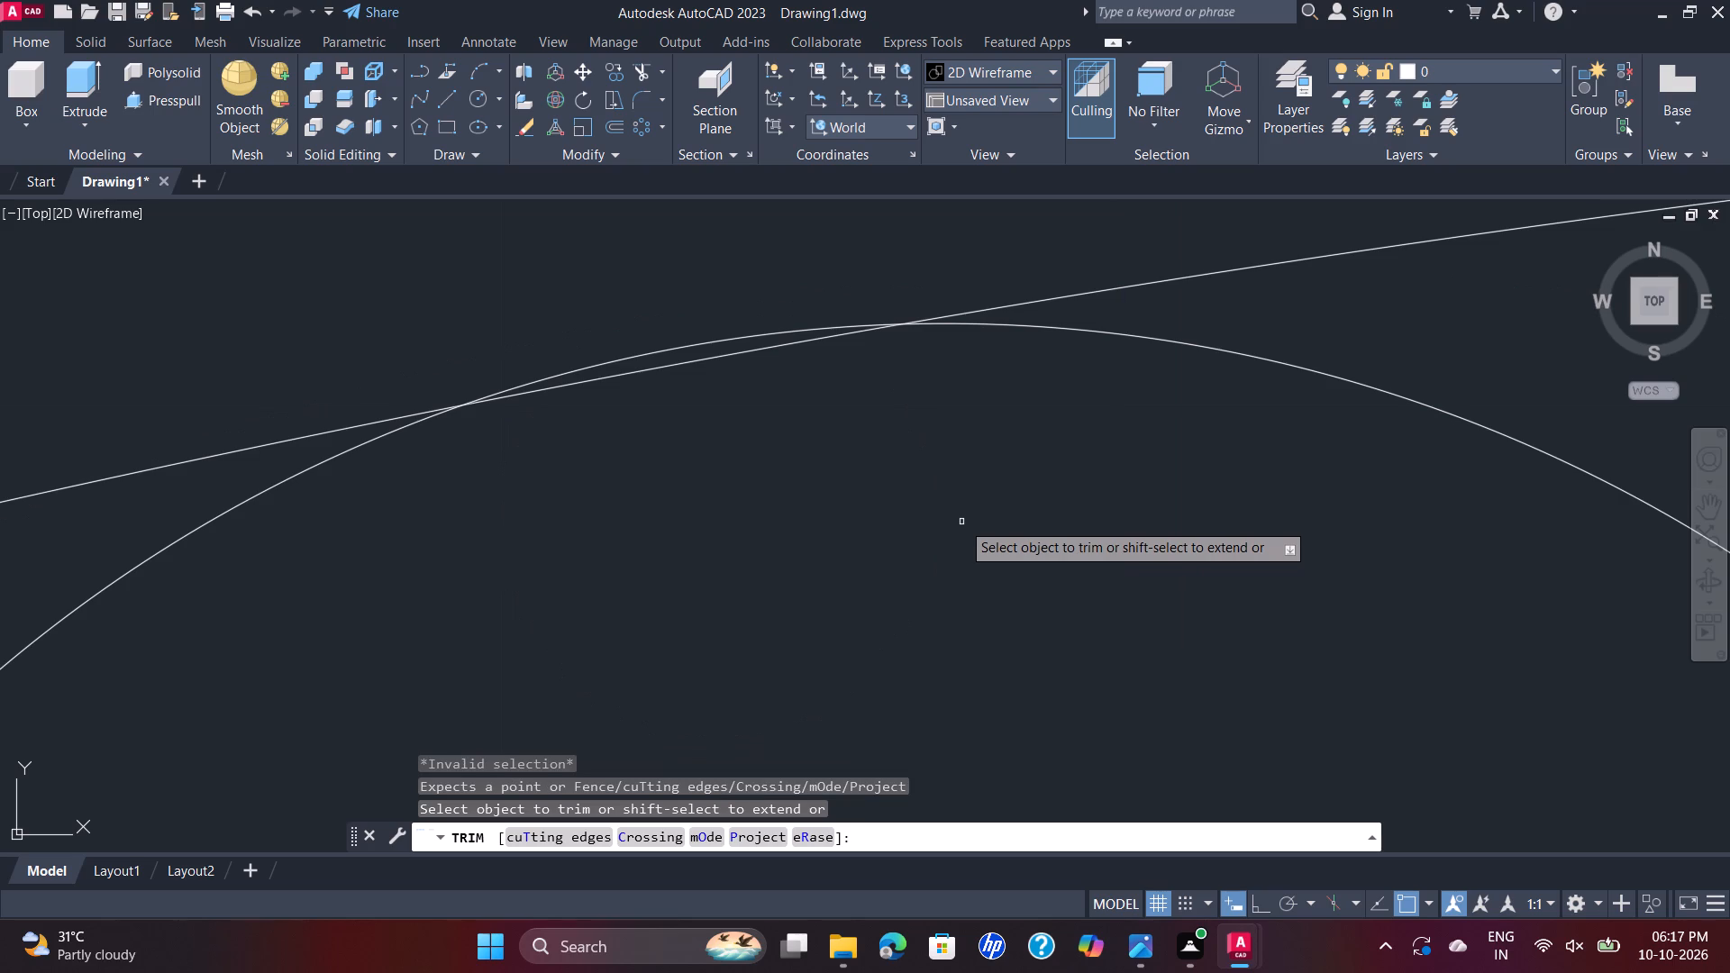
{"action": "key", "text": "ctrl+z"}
Move the small circle slightly toward the upper spoke, from a point on its circumference to a perpendicular snap on the spoke's left edge.
{"action": "scroll", "coordinate": [987, 499], "scroll_direction": "down", "scroll_amount": 4}
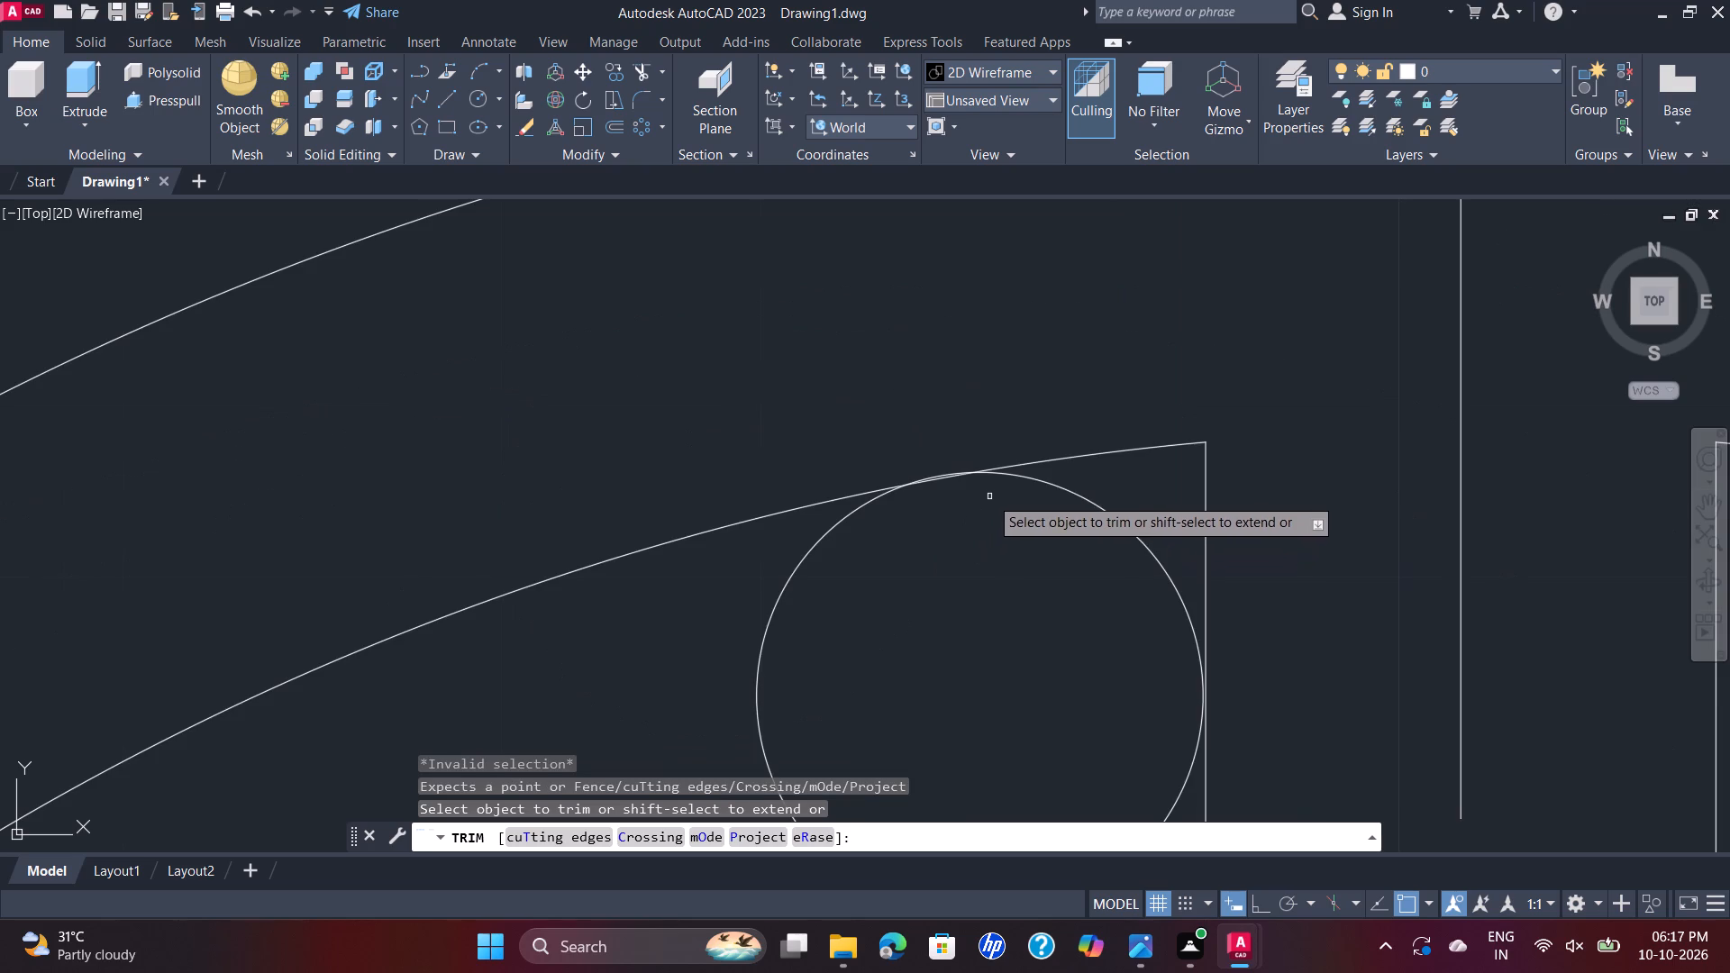
{"action": "scroll", "coordinate": [1248, 597], "scroll_direction": "up", "scroll_amount": 1}
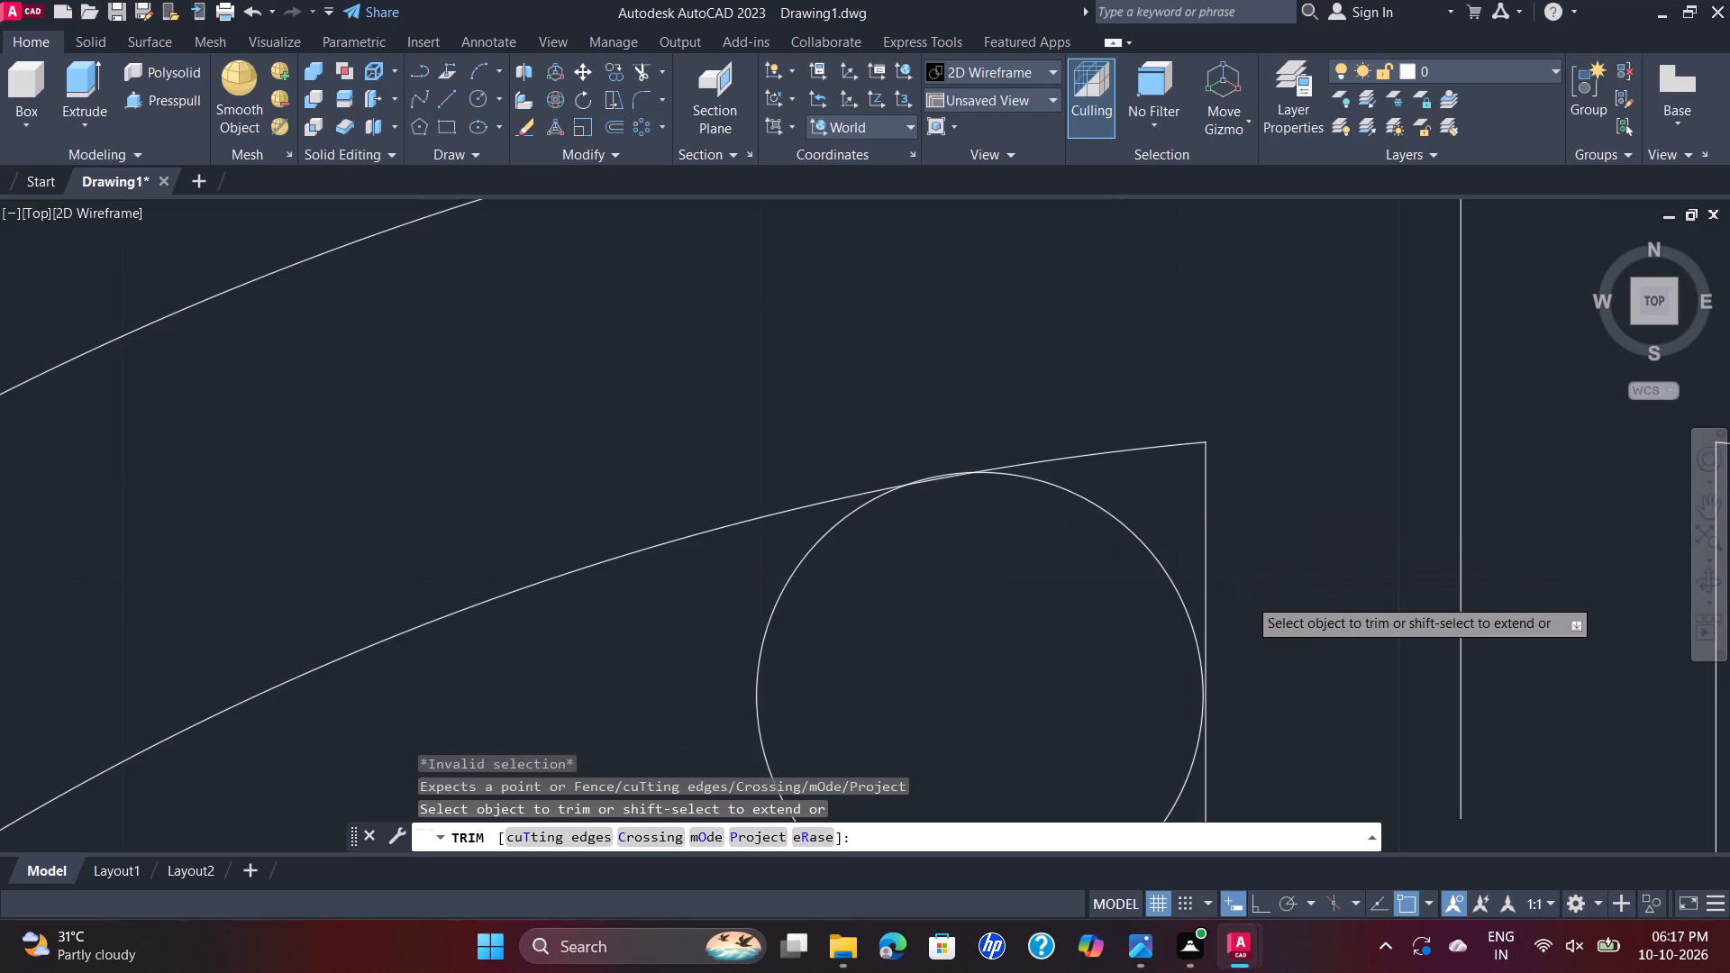
{"action": "scroll", "coordinate": [1248, 597], "scroll_direction": "down", "scroll_amount": 1}
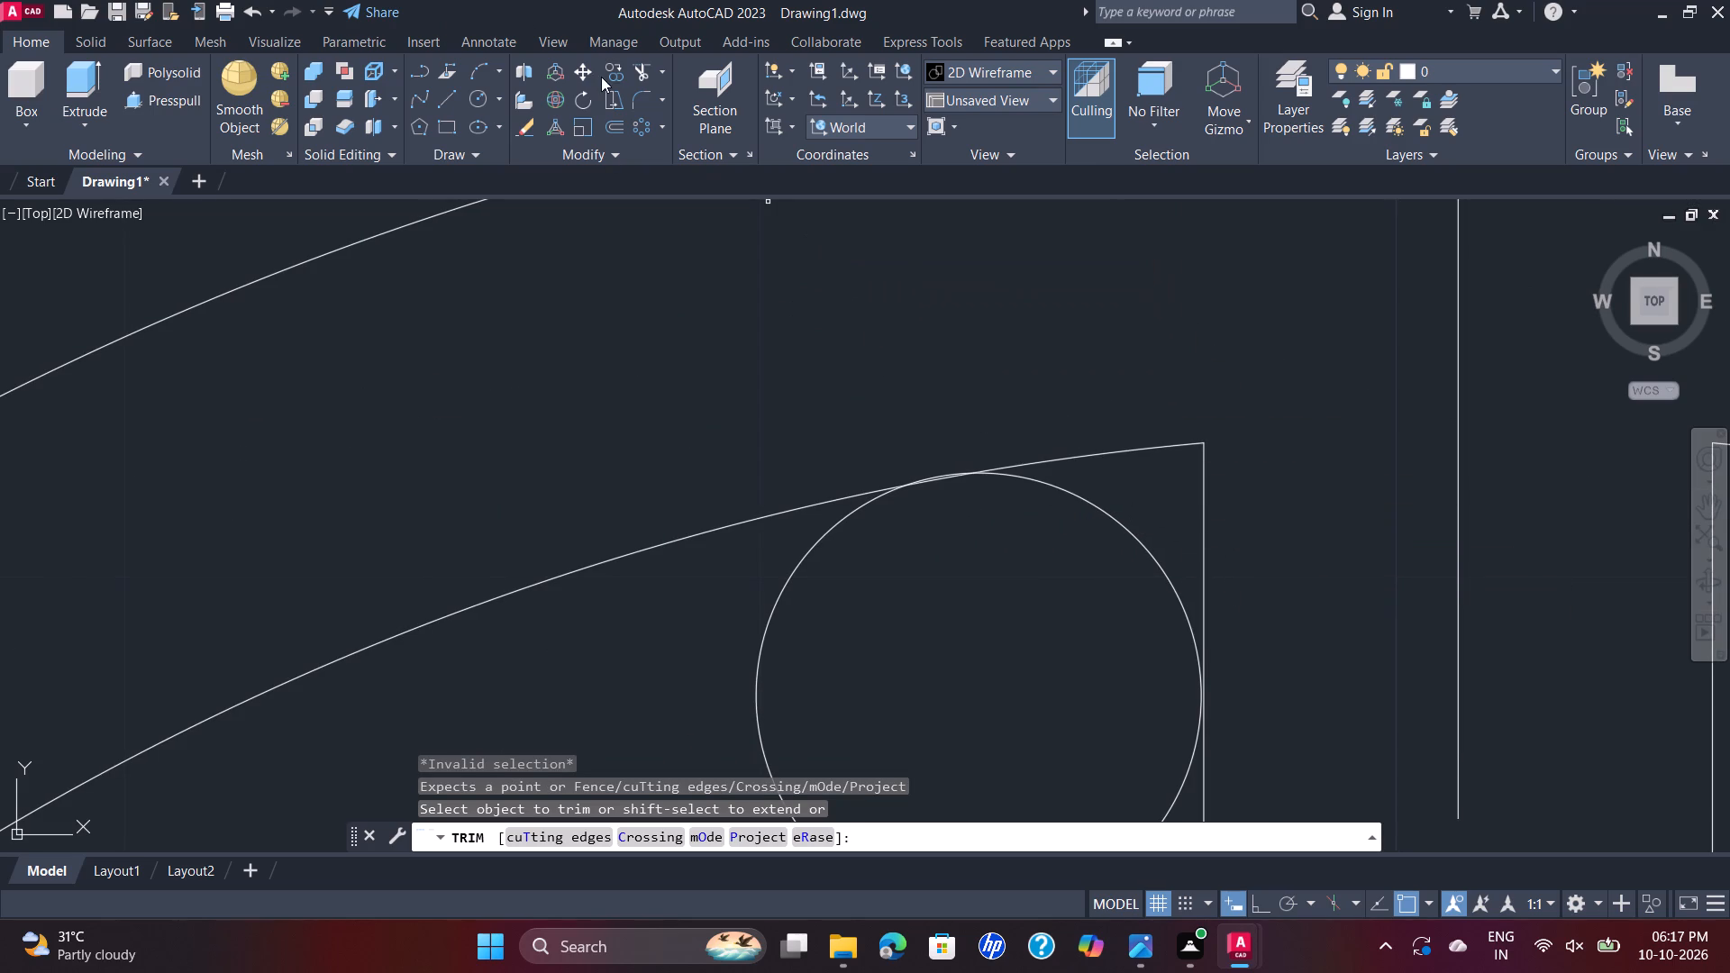
{"action": "left_click", "coordinate": [573, 63]}
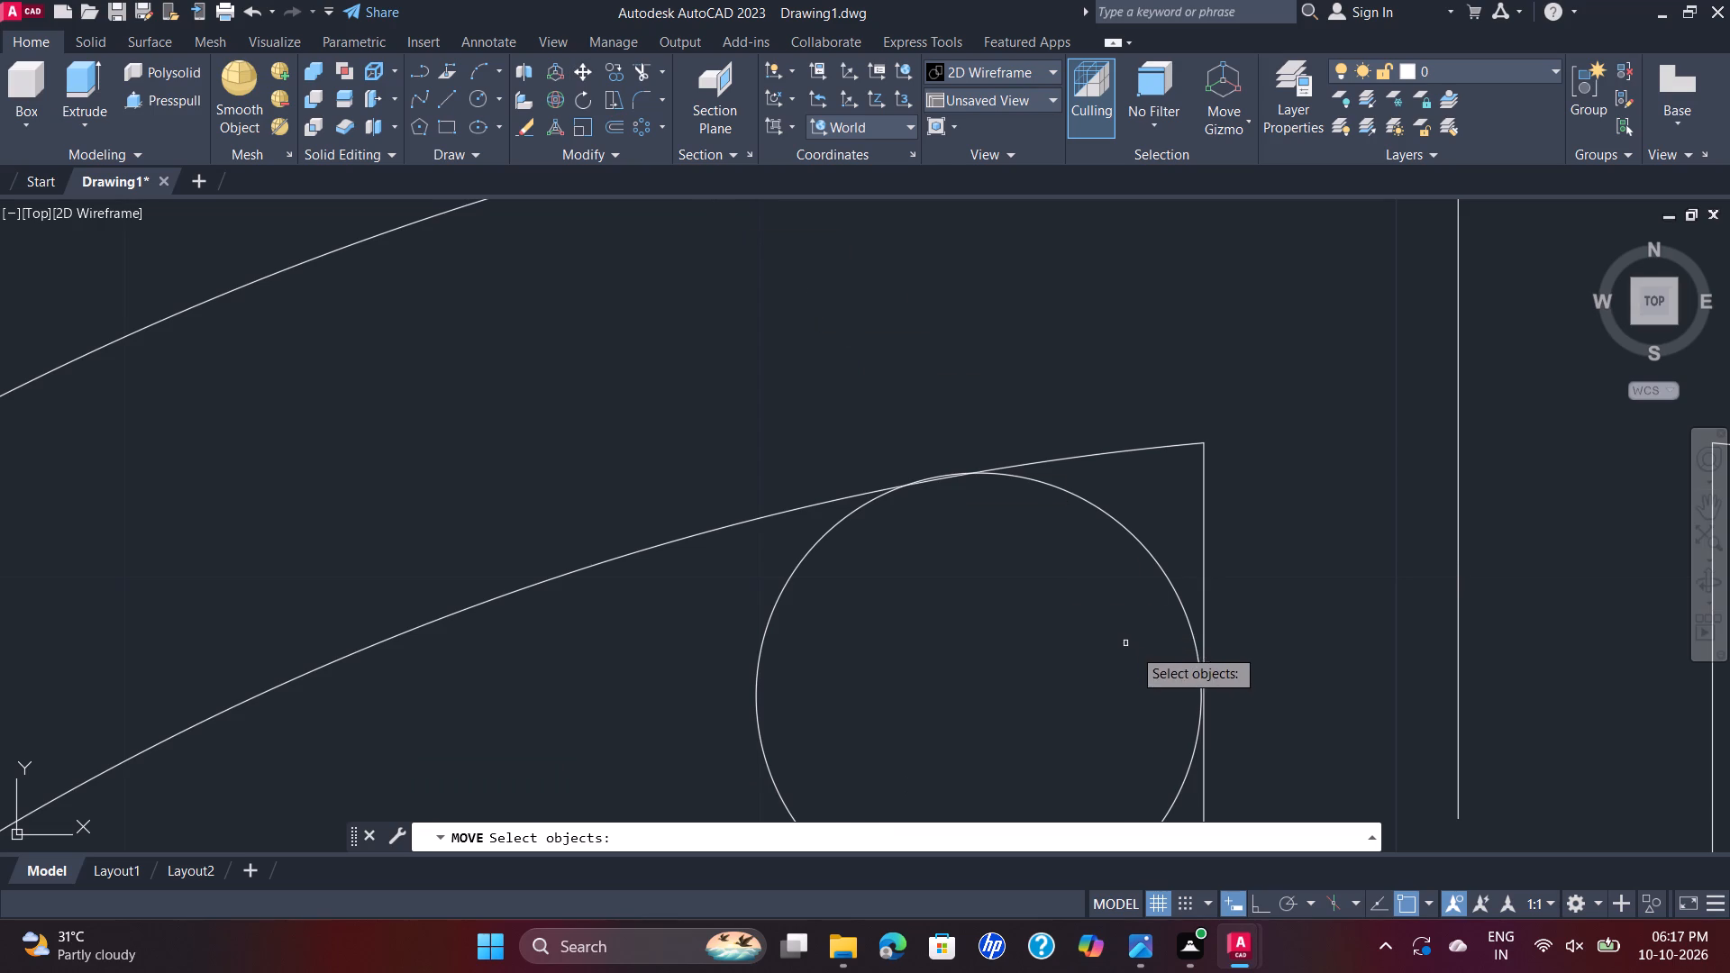
{"action": "scroll", "coordinate": [1198, 678], "scroll_direction": "up", "scroll_amount": 2}
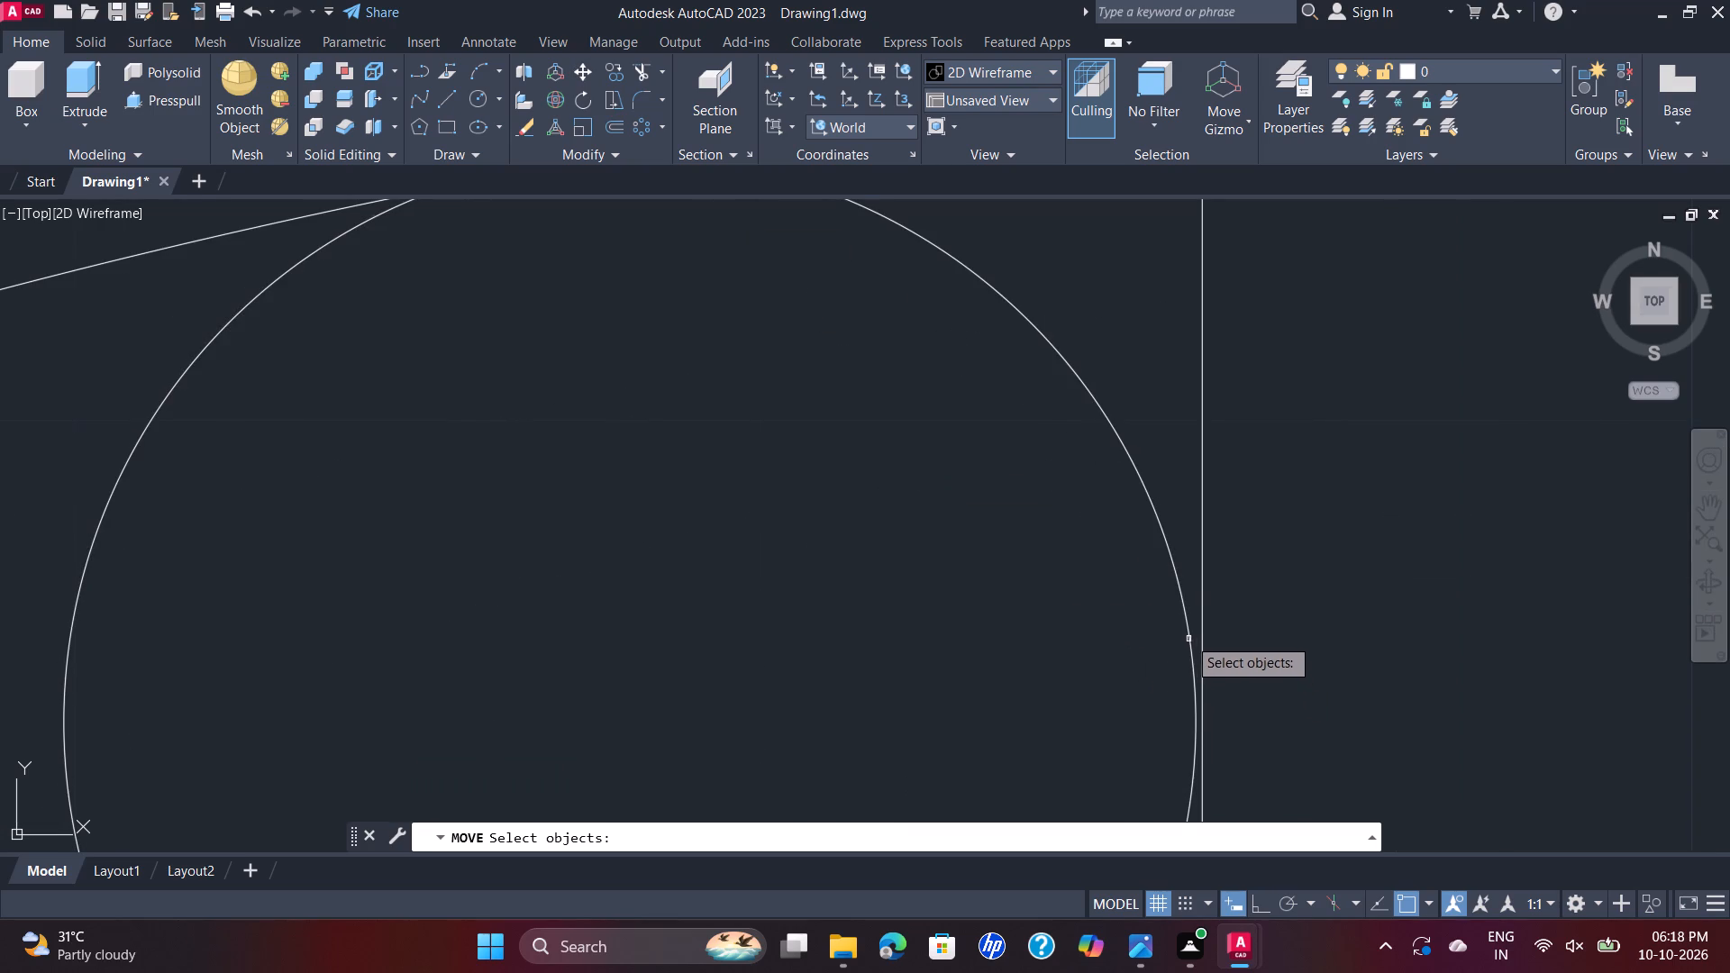
{"action": "left_click", "coordinate": [1187, 636]}
{"action": "right_click", "coordinate": [1187, 632]}
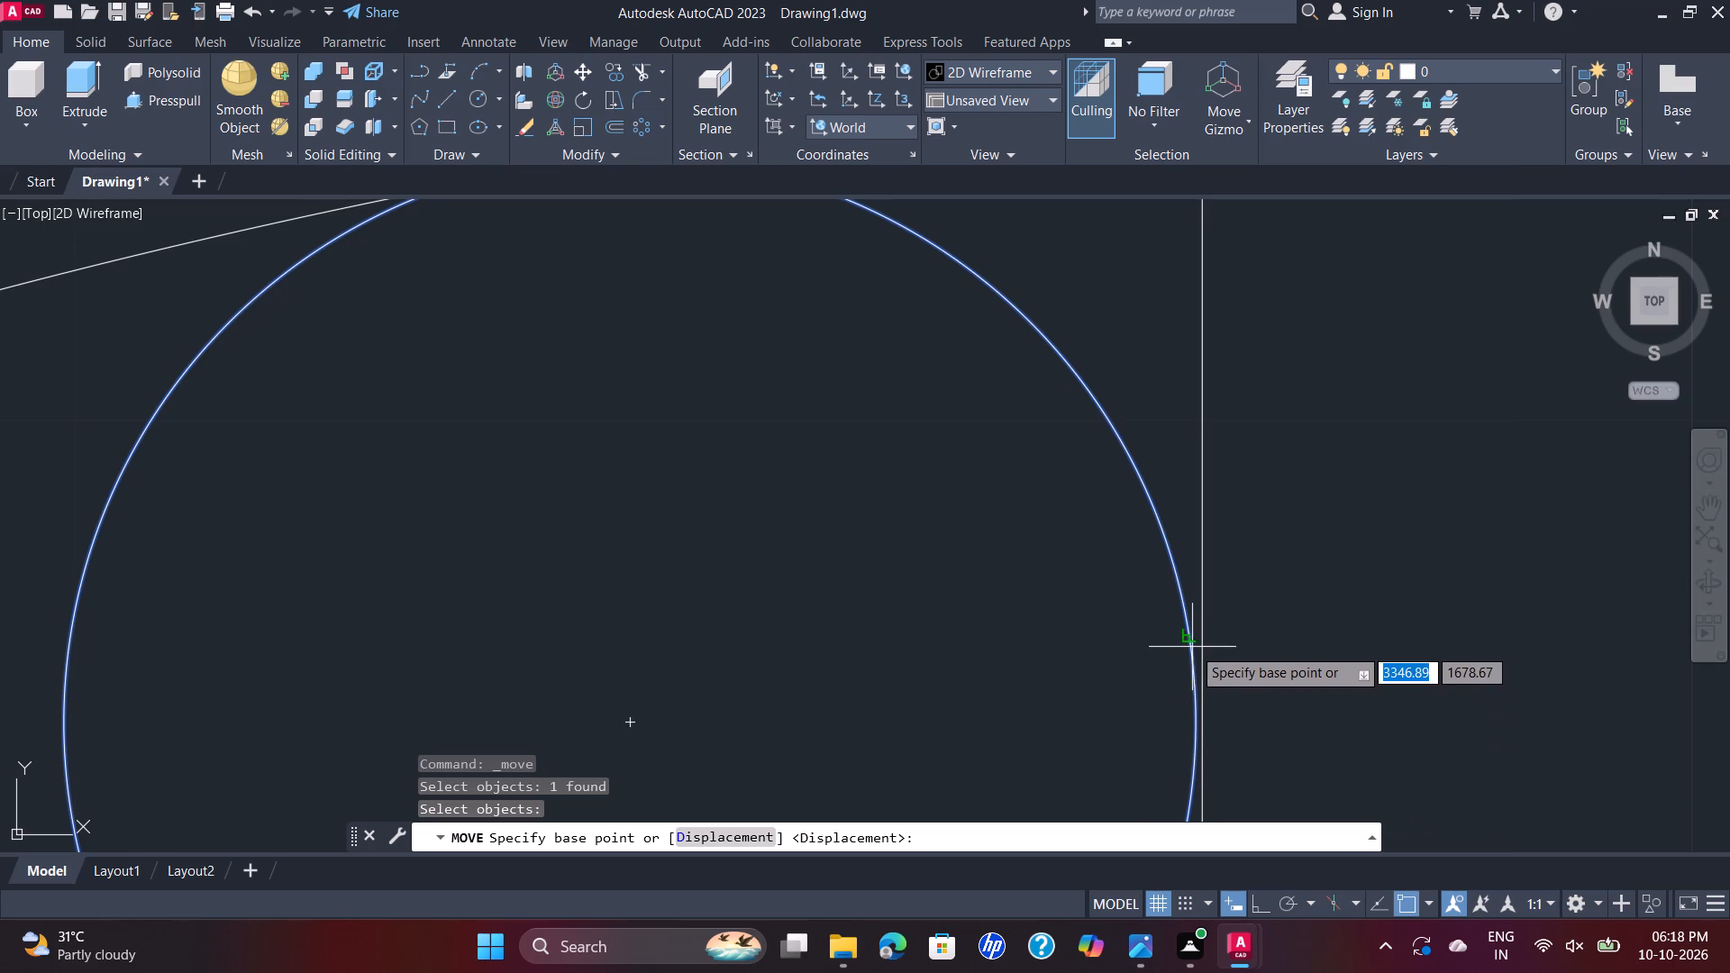
{"action": "left_click", "coordinate": [1182, 580]}
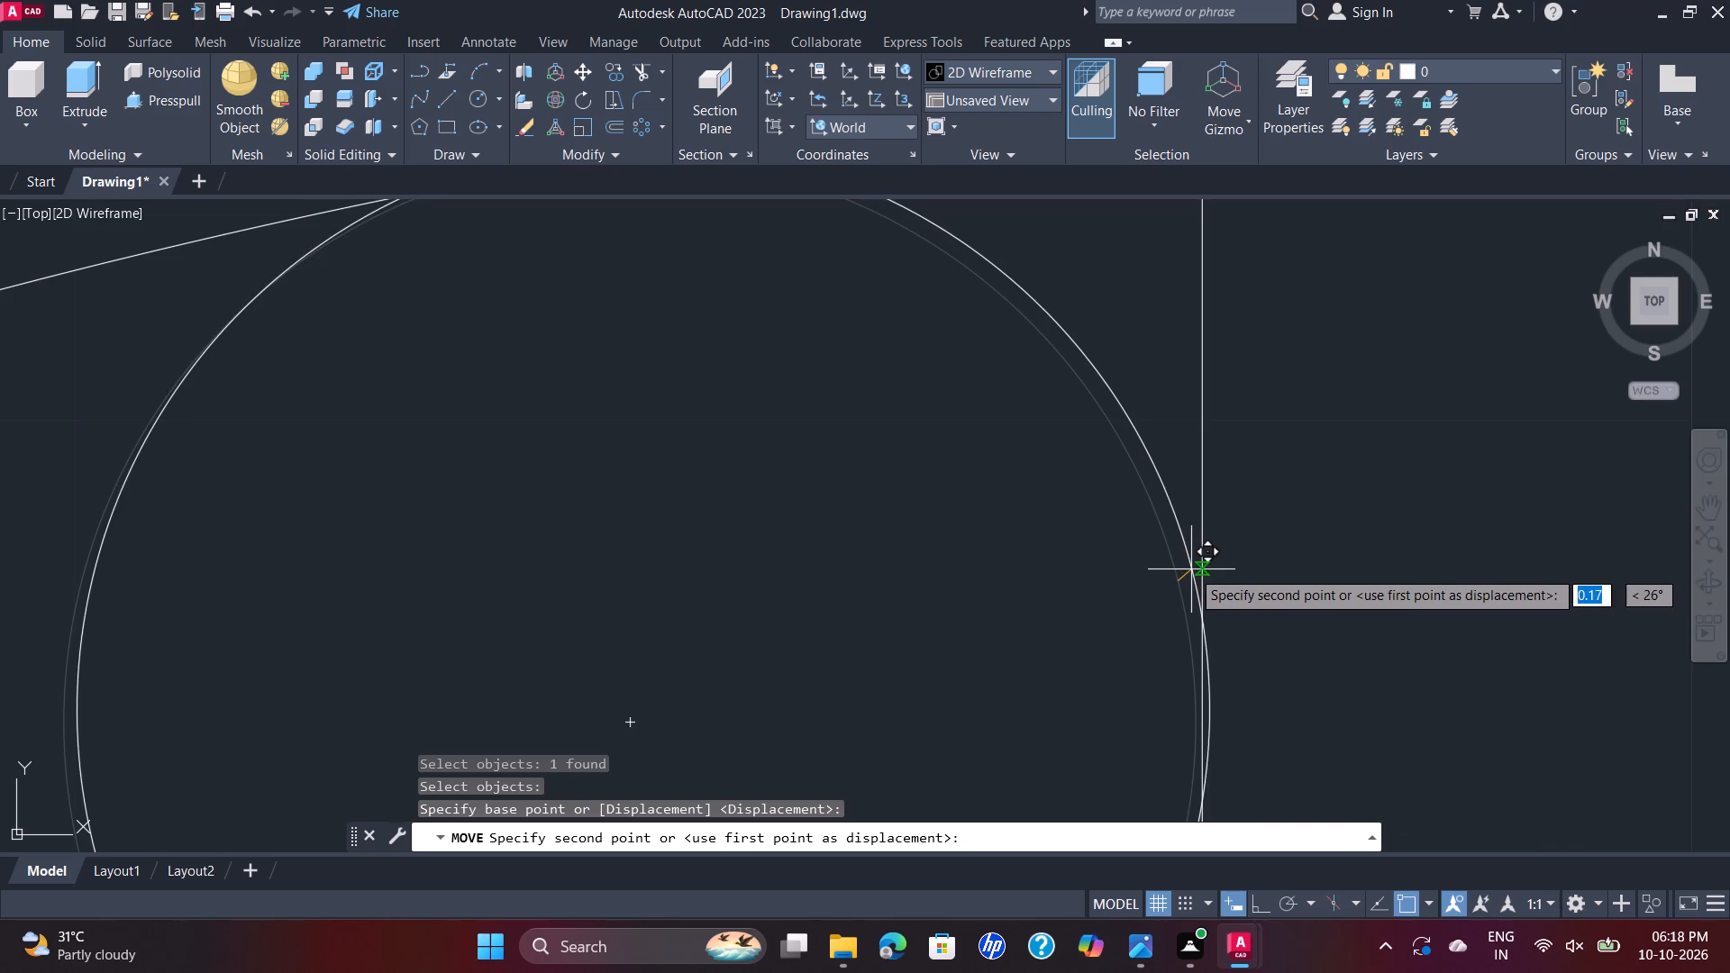
{"action": "scroll", "coordinate": [1191, 569], "scroll_direction": "up", "scroll_amount": 2}
{"action": "scroll", "coordinate": [1191, 569], "scroll_direction": "down", "scroll_amount": 3}
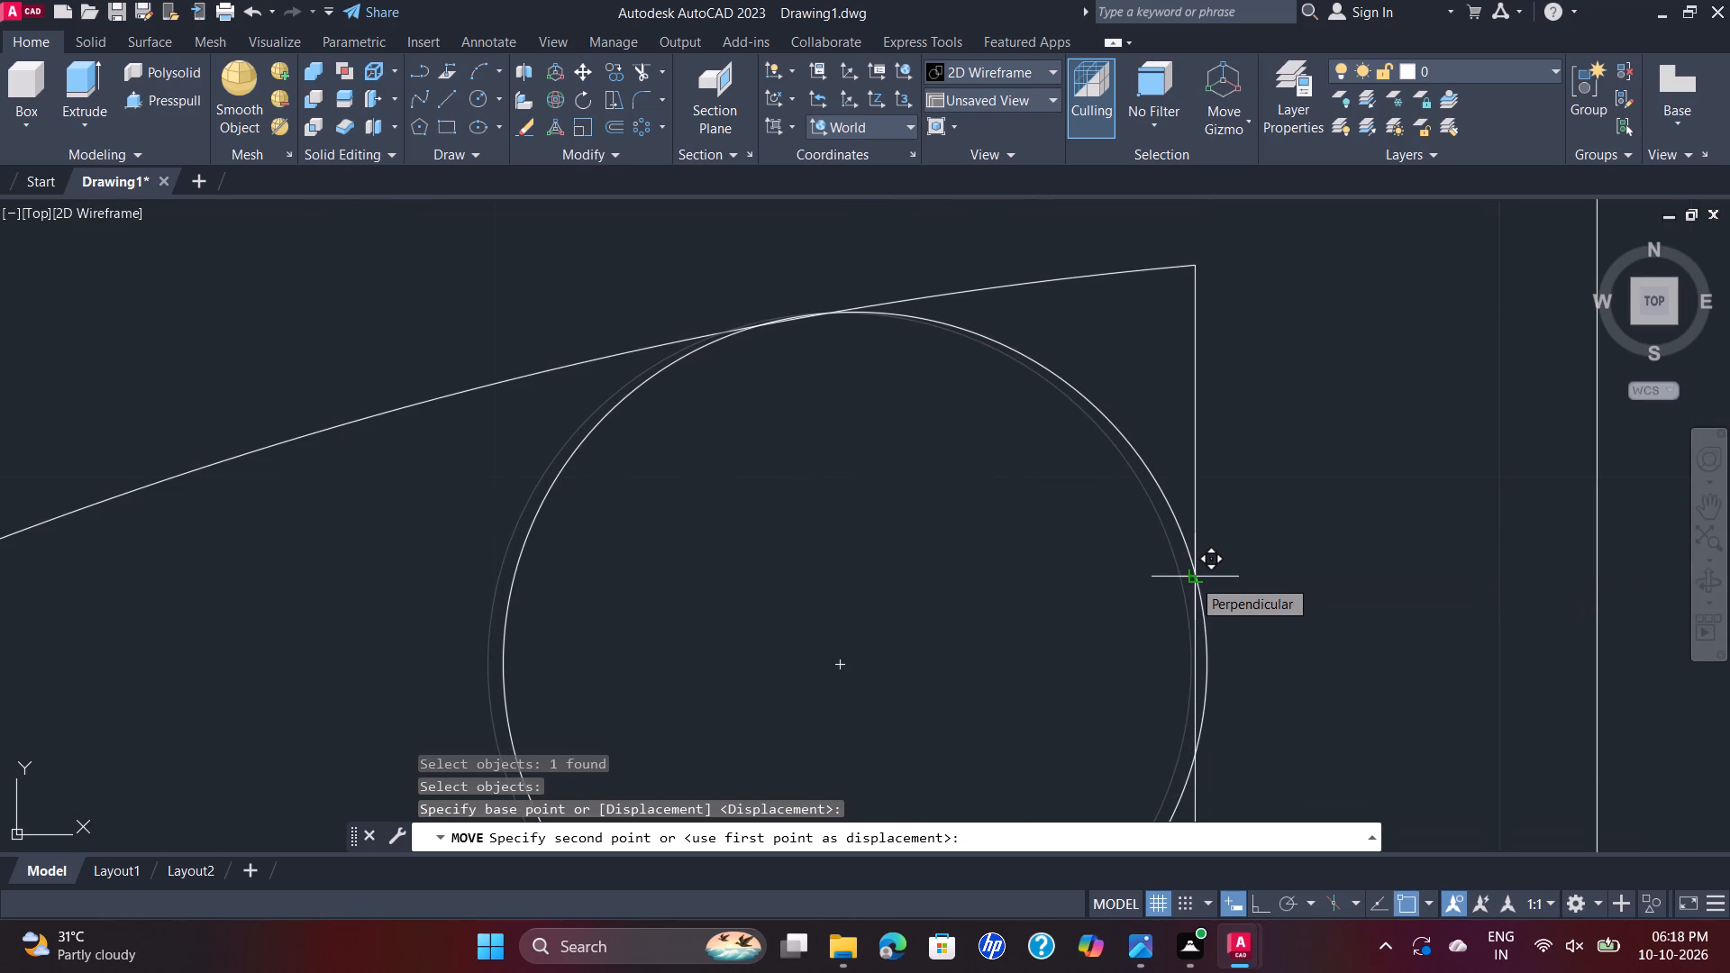
{"action": "left_click", "coordinate": [1192, 577]}
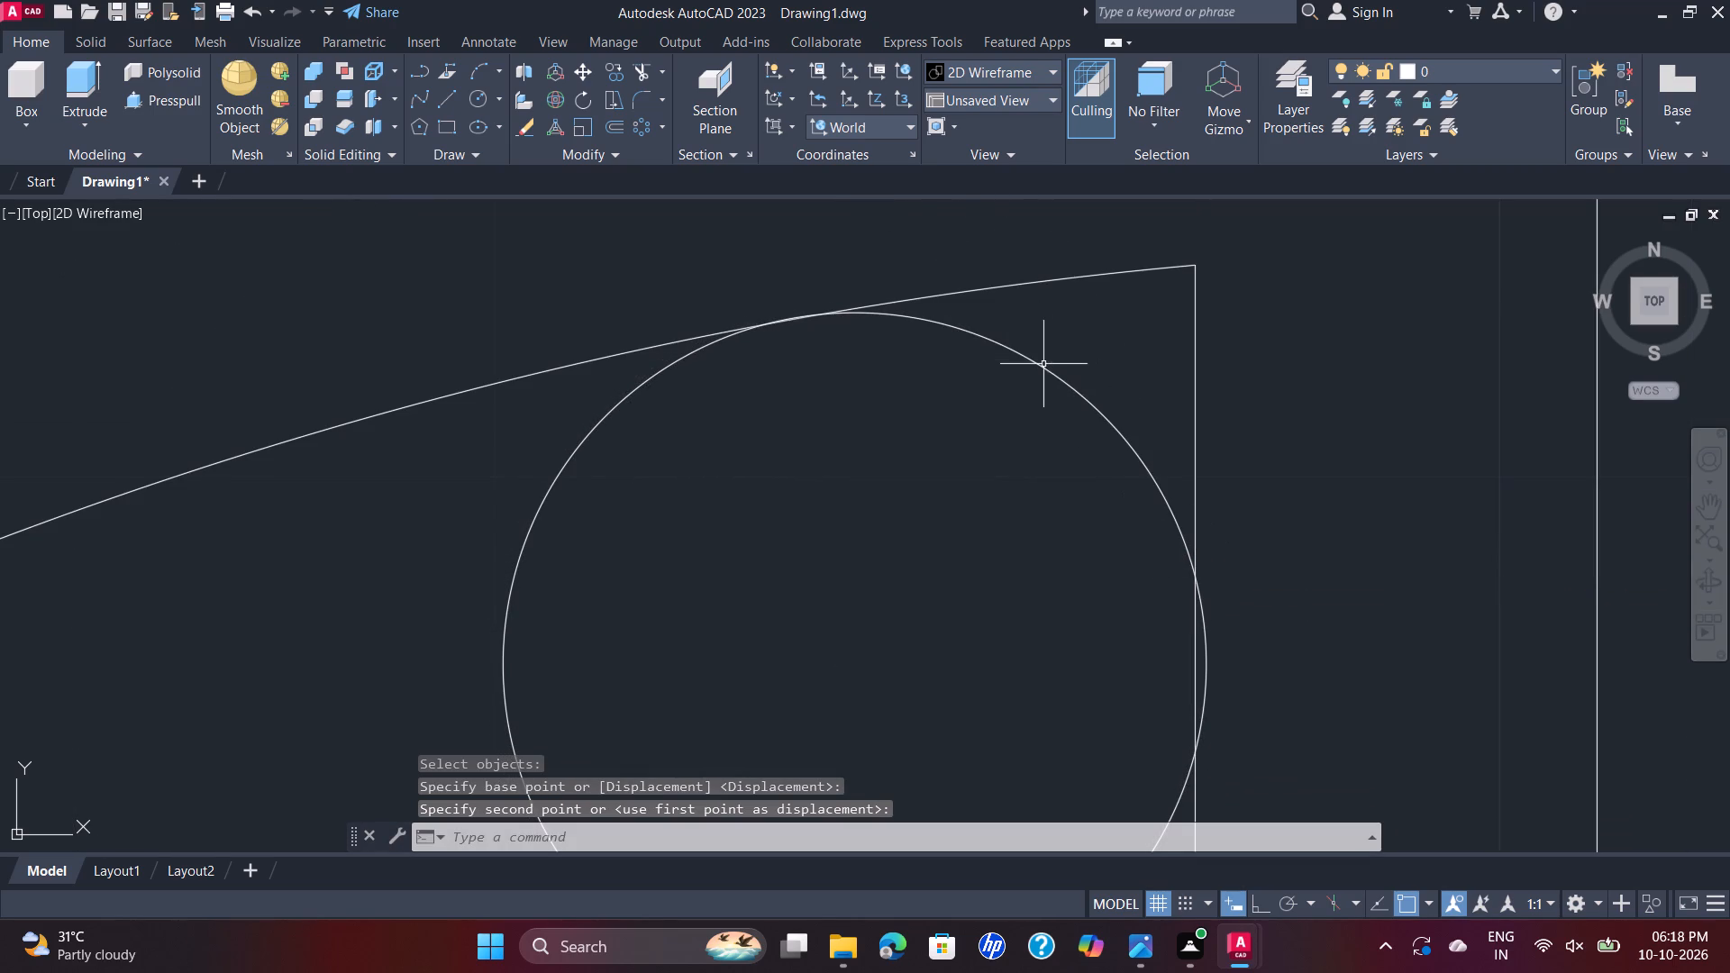
Inspect the moved circle's contact with the upper-left opening's arc and the upper spoke's left edge.
{"action": "scroll", "coordinate": [1221, 571], "scroll_direction": "up", "scroll_amount": 3}
{"action": "scroll", "coordinate": [1099, 550], "scroll_direction": "up", "scroll_amount": 2}
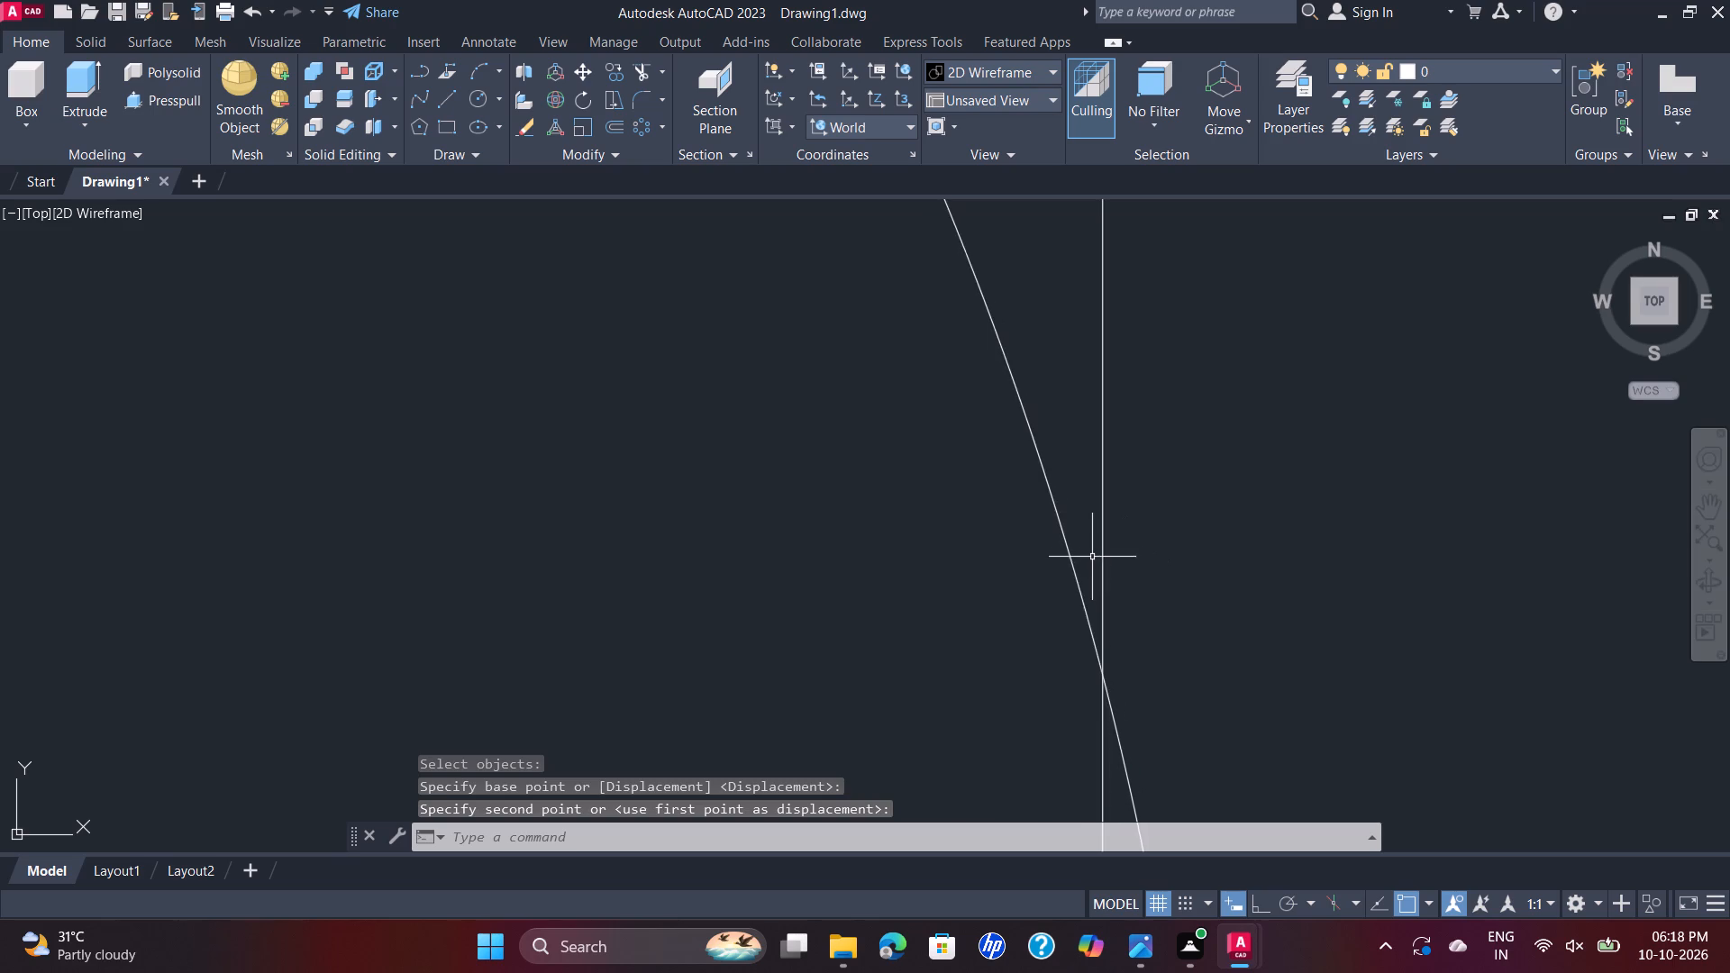
{"action": "scroll", "coordinate": [1100, 589], "scroll_direction": "down", "scroll_amount": 6}
{"action": "scroll", "coordinate": [851, 369], "scroll_direction": "down", "scroll_amount": 1}
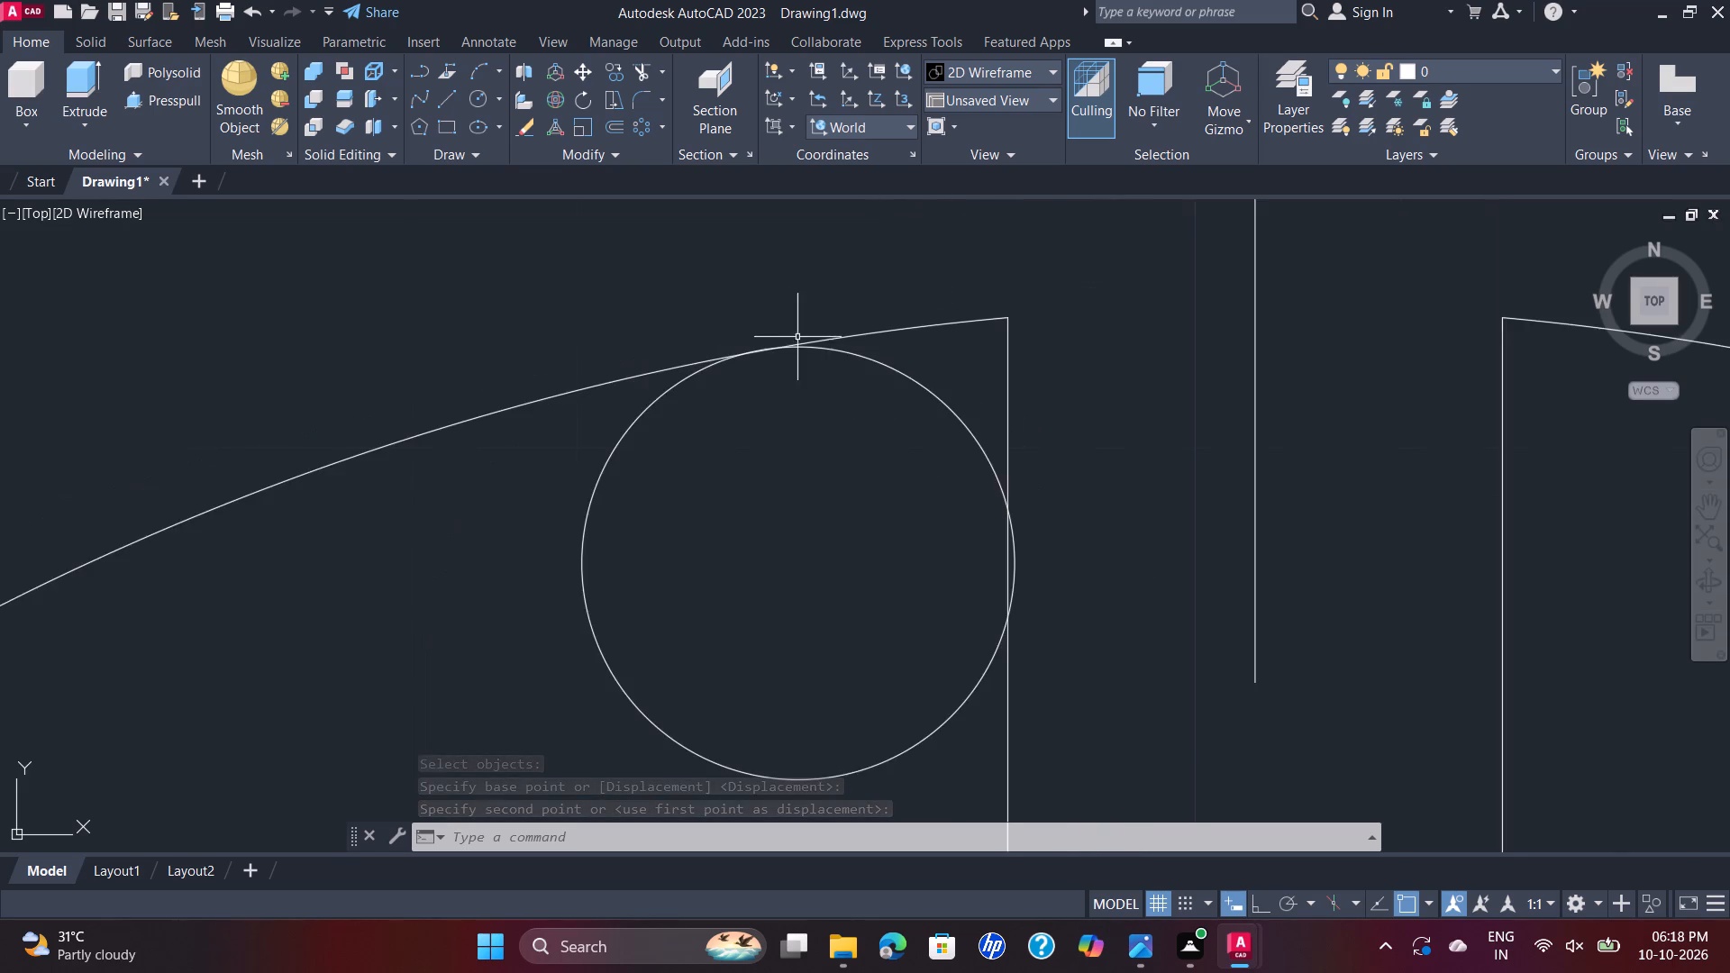
{"action": "scroll", "coordinate": [784, 341], "scroll_direction": "up", "scroll_amount": 7}
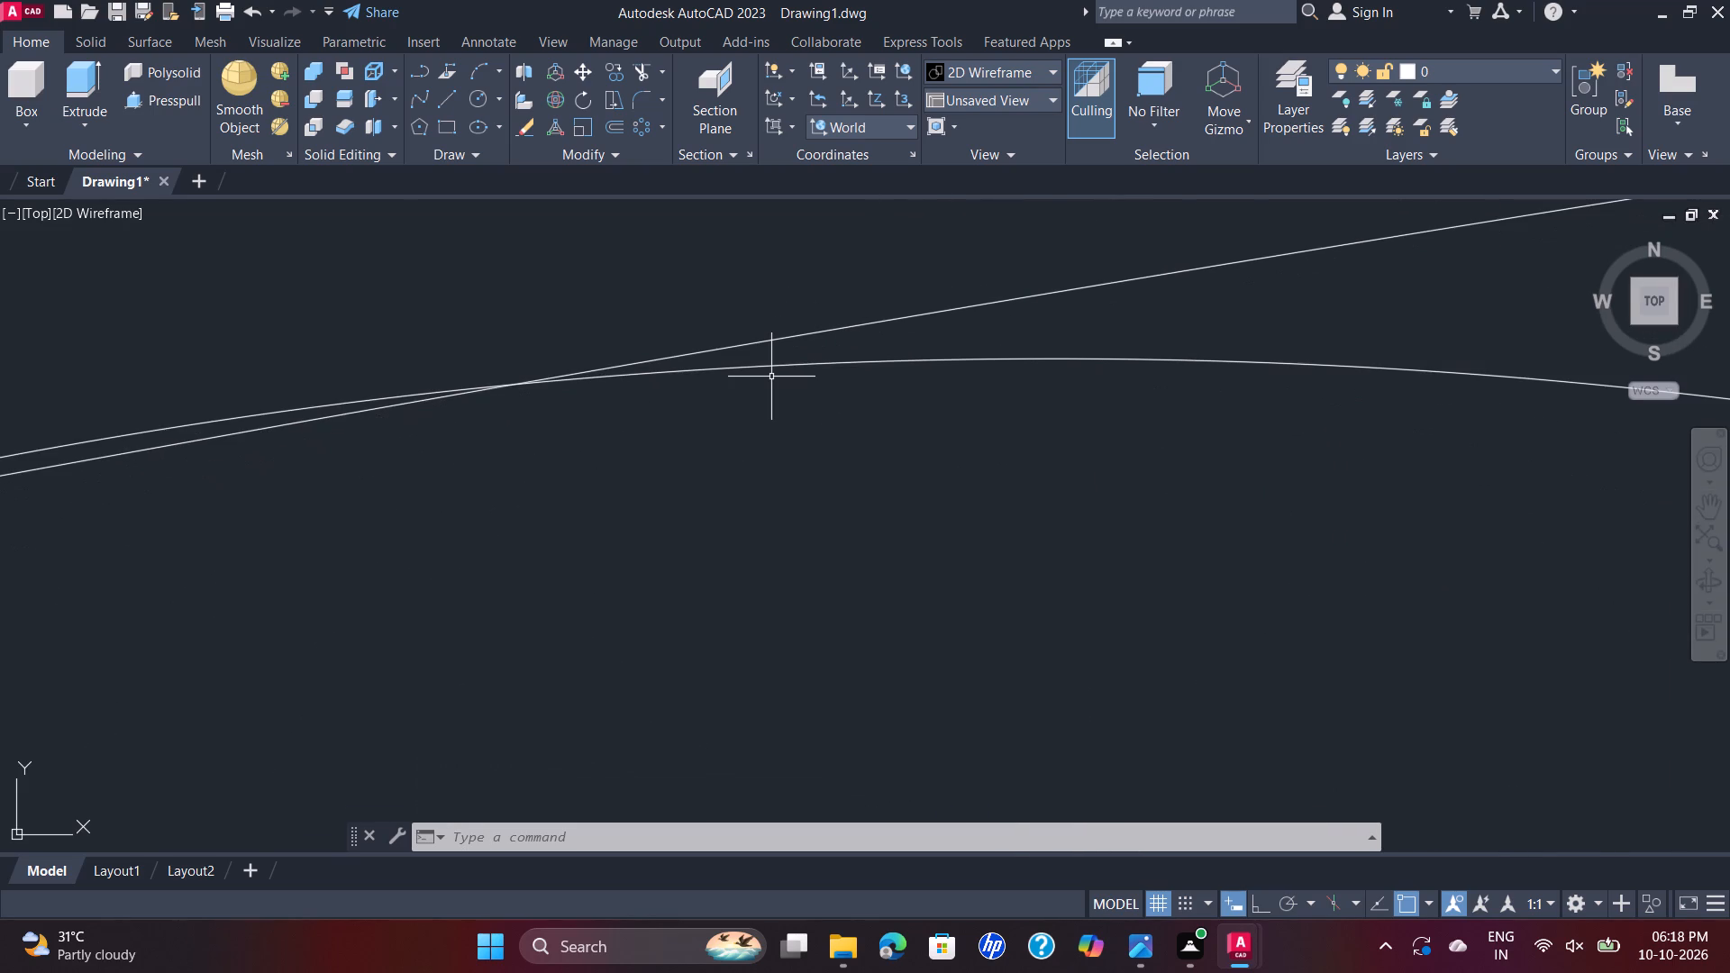
{"action": "scroll", "coordinate": [771, 377], "scroll_direction": "down", "scroll_amount": 4}
{"action": "scroll", "coordinate": [769, 377], "scroll_direction": "up", "scroll_amount": 1}
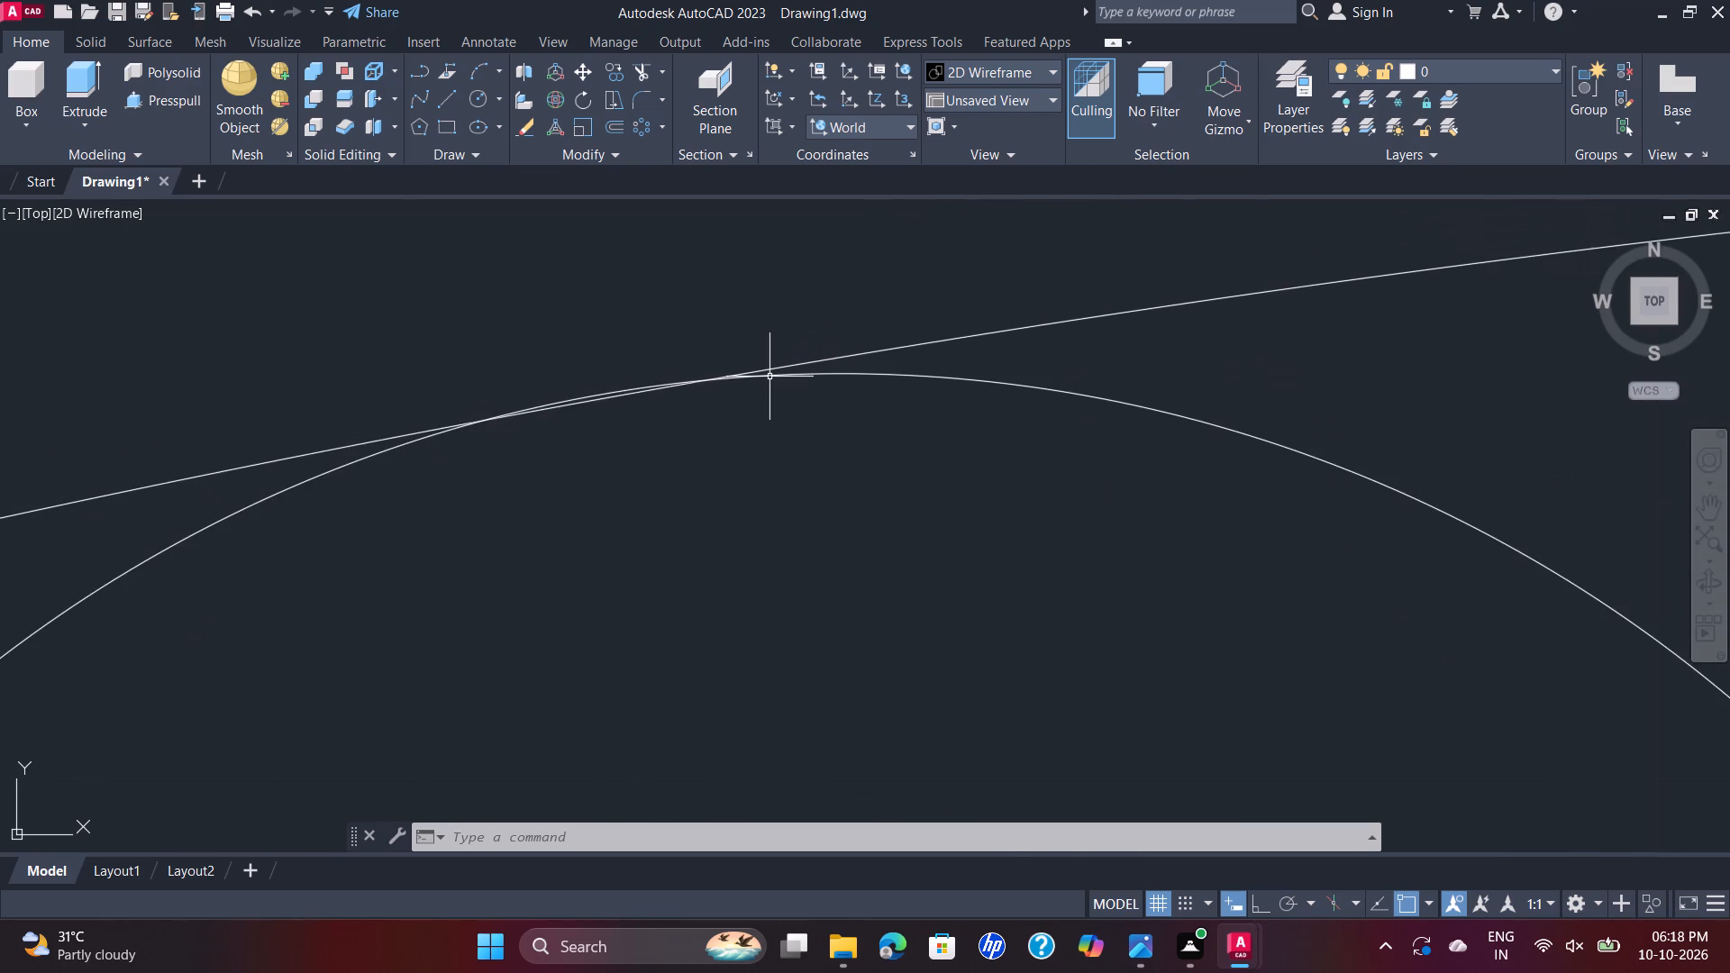
{"action": "scroll", "coordinate": [769, 377], "scroll_direction": "up", "scroll_amount": 4}
{"action": "scroll", "coordinate": [705, 395], "scroll_direction": "down", "scroll_amount": 6}
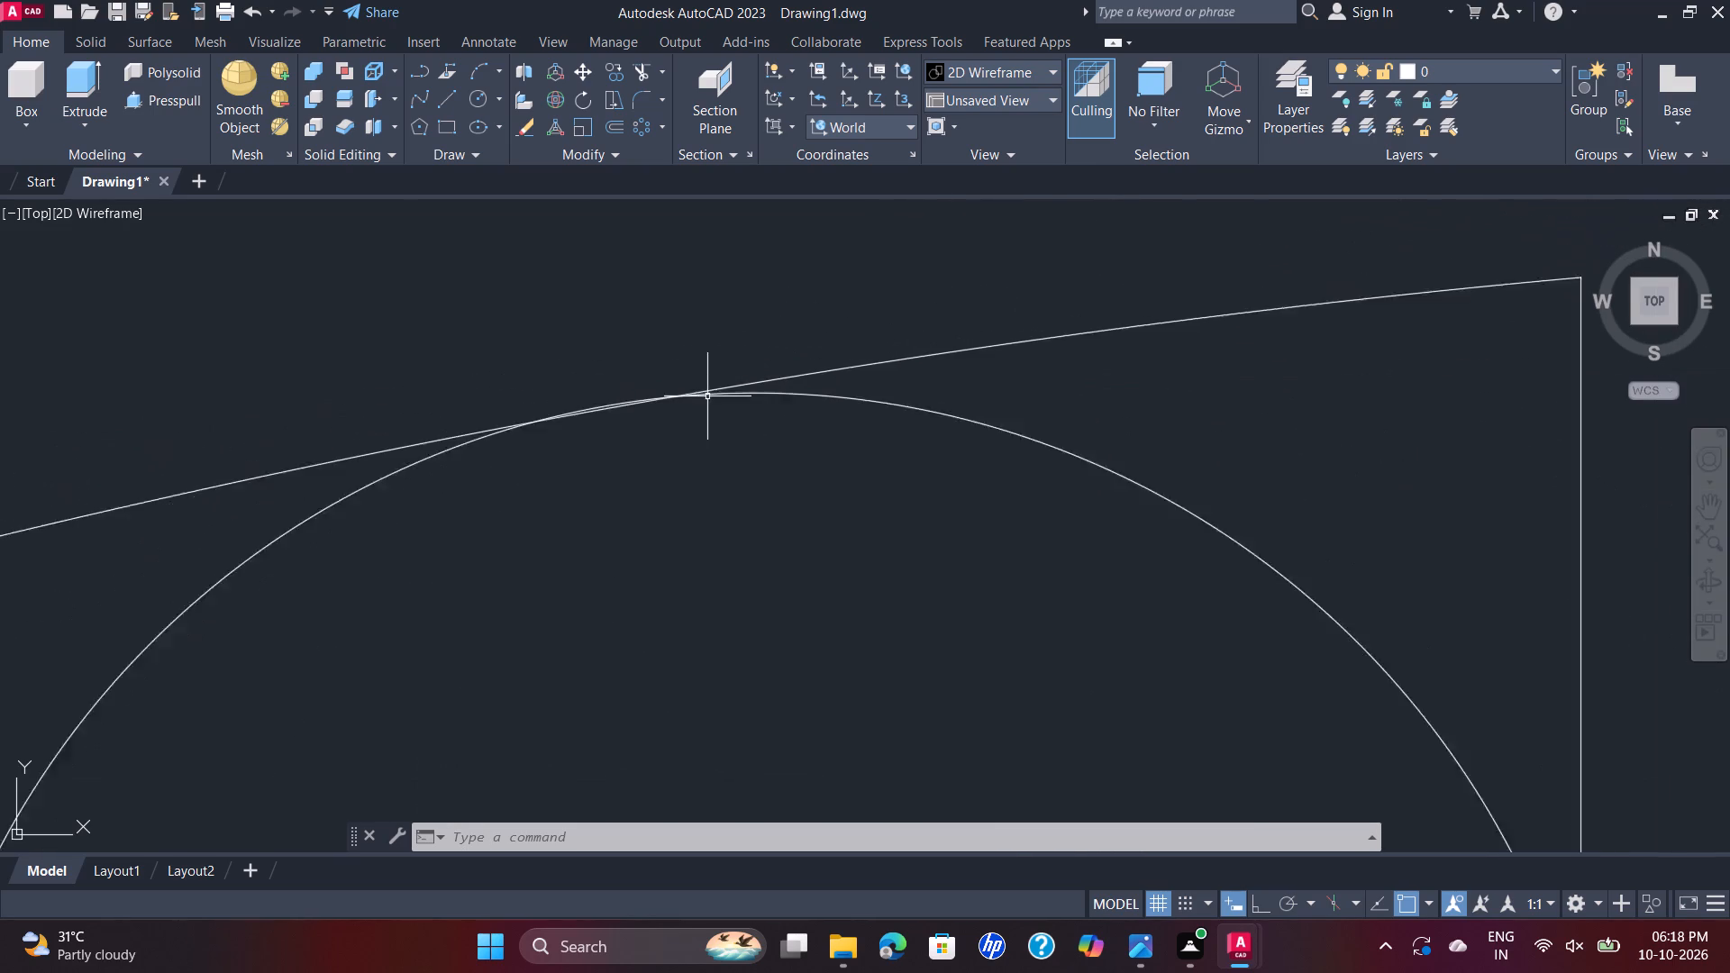
{"action": "scroll", "coordinate": [817, 491], "scroll_direction": "down", "scroll_amount": 3}
{"action": "scroll", "coordinate": [956, 582], "scroll_direction": "up", "scroll_amount": 1}
{"action": "scroll", "coordinate": [950, 592], "scroll_direction": "down", "scroll_amount": 1}
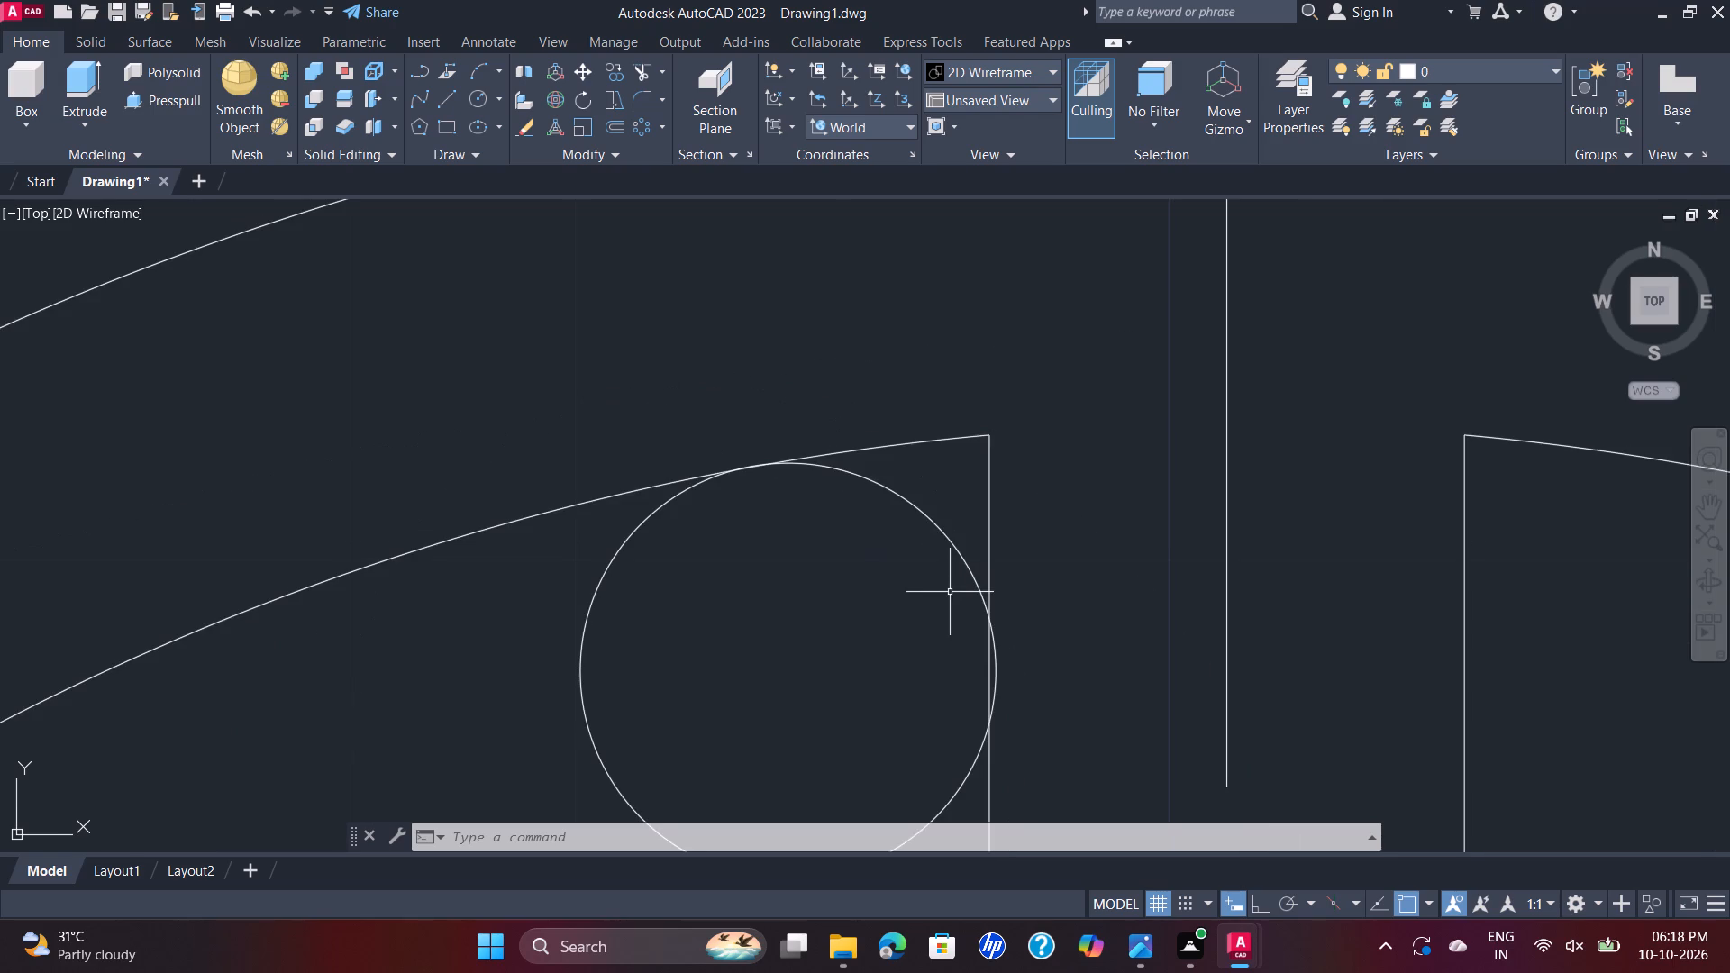
{"action": "scroll", "coordinate": [956, 594], "scroll_direction": "down", "scroll_amount": 2}
{"action": "middle_click_drag", "start_coordinate": [964, 607], "coordinate": [961, 419]}
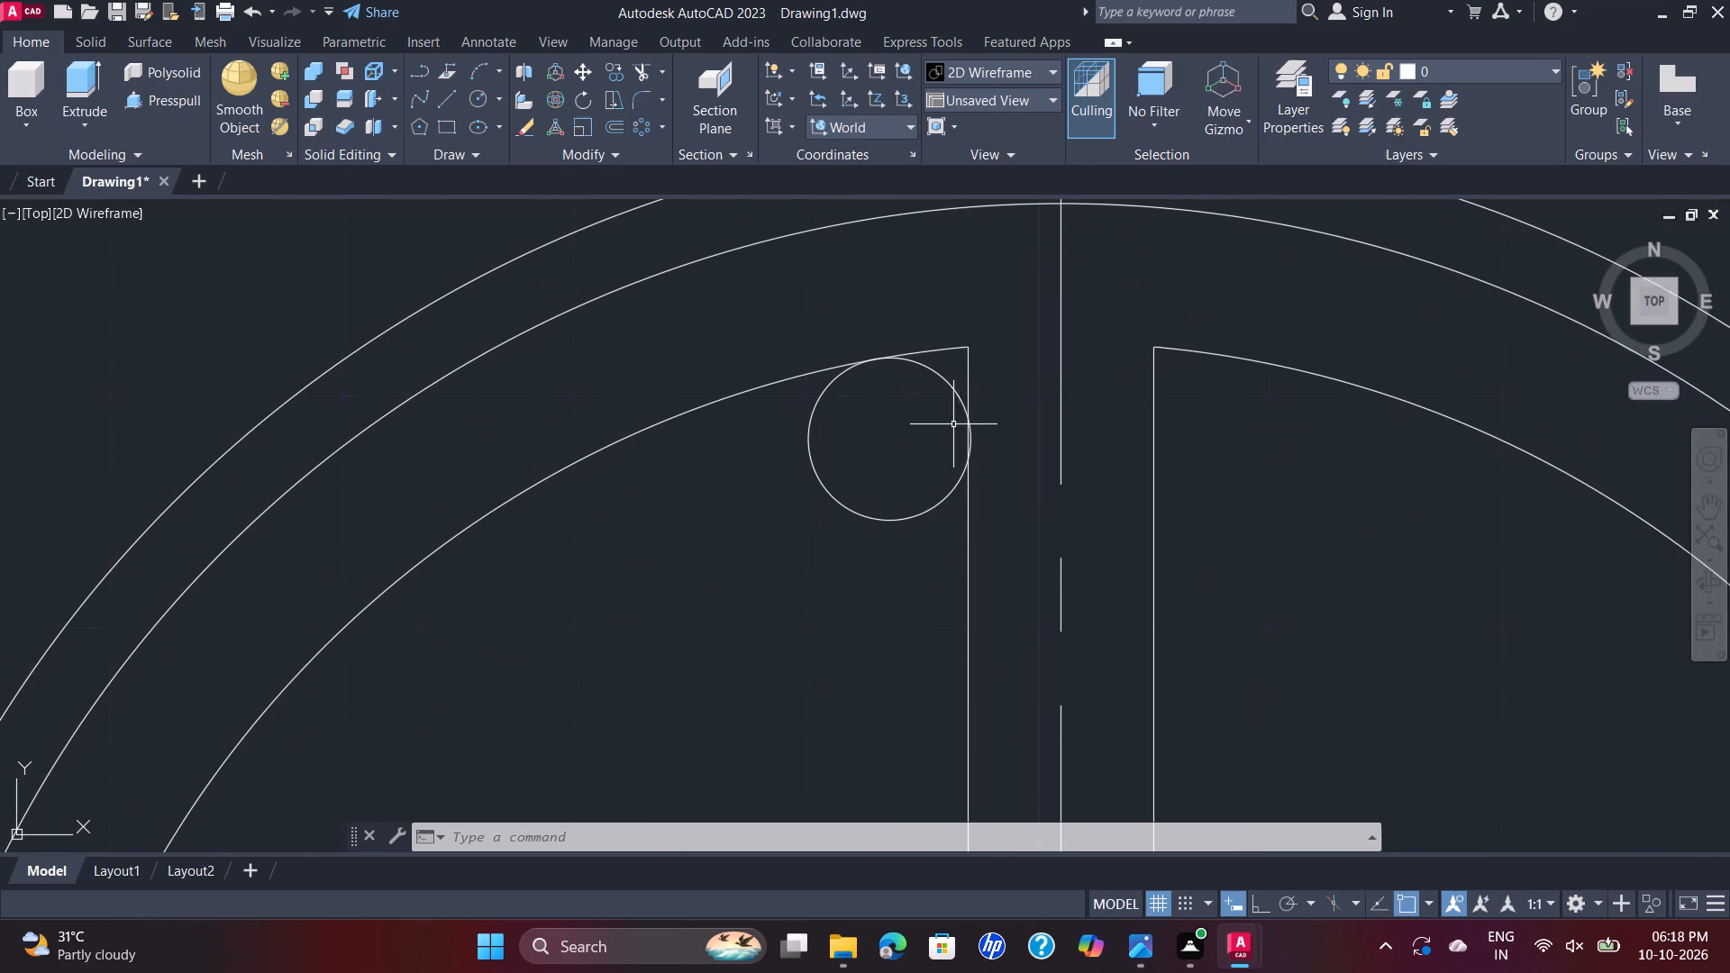
{"action": "scroll", "coordinate": [1039, 511], "scroll_direction": "up", "scroll_amount": 2}
{"action": "scroll", "coordinate": [1037, 510], "scroll_direction": "down", "scroll_amount": 3}
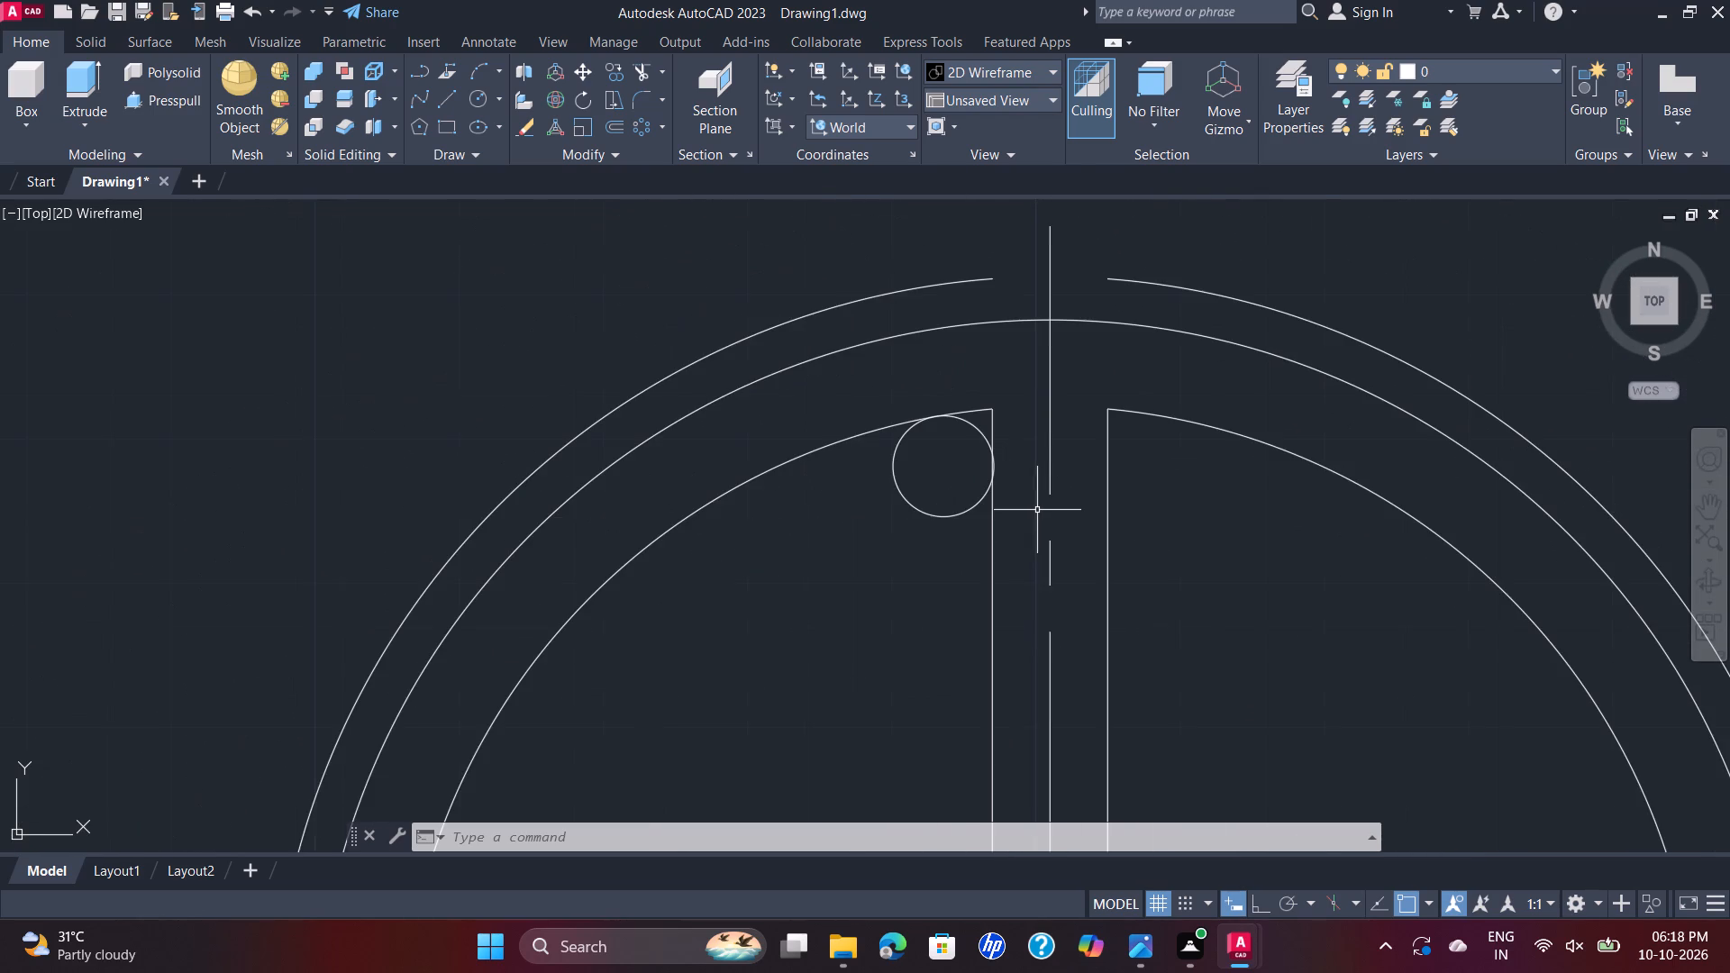
{"action": "scroll", "coordinate": [1030, 519], "scroll_direction": "up", "scroll_amount": 1}
{"action": "scroll", "coordinate": [893, 571], "scroll_direction": "up", "scroll_amount": 1}
{"action": "scroll", "coordinate": [893, 571], "scroll_direction": "down", "scroll_amount": 2}
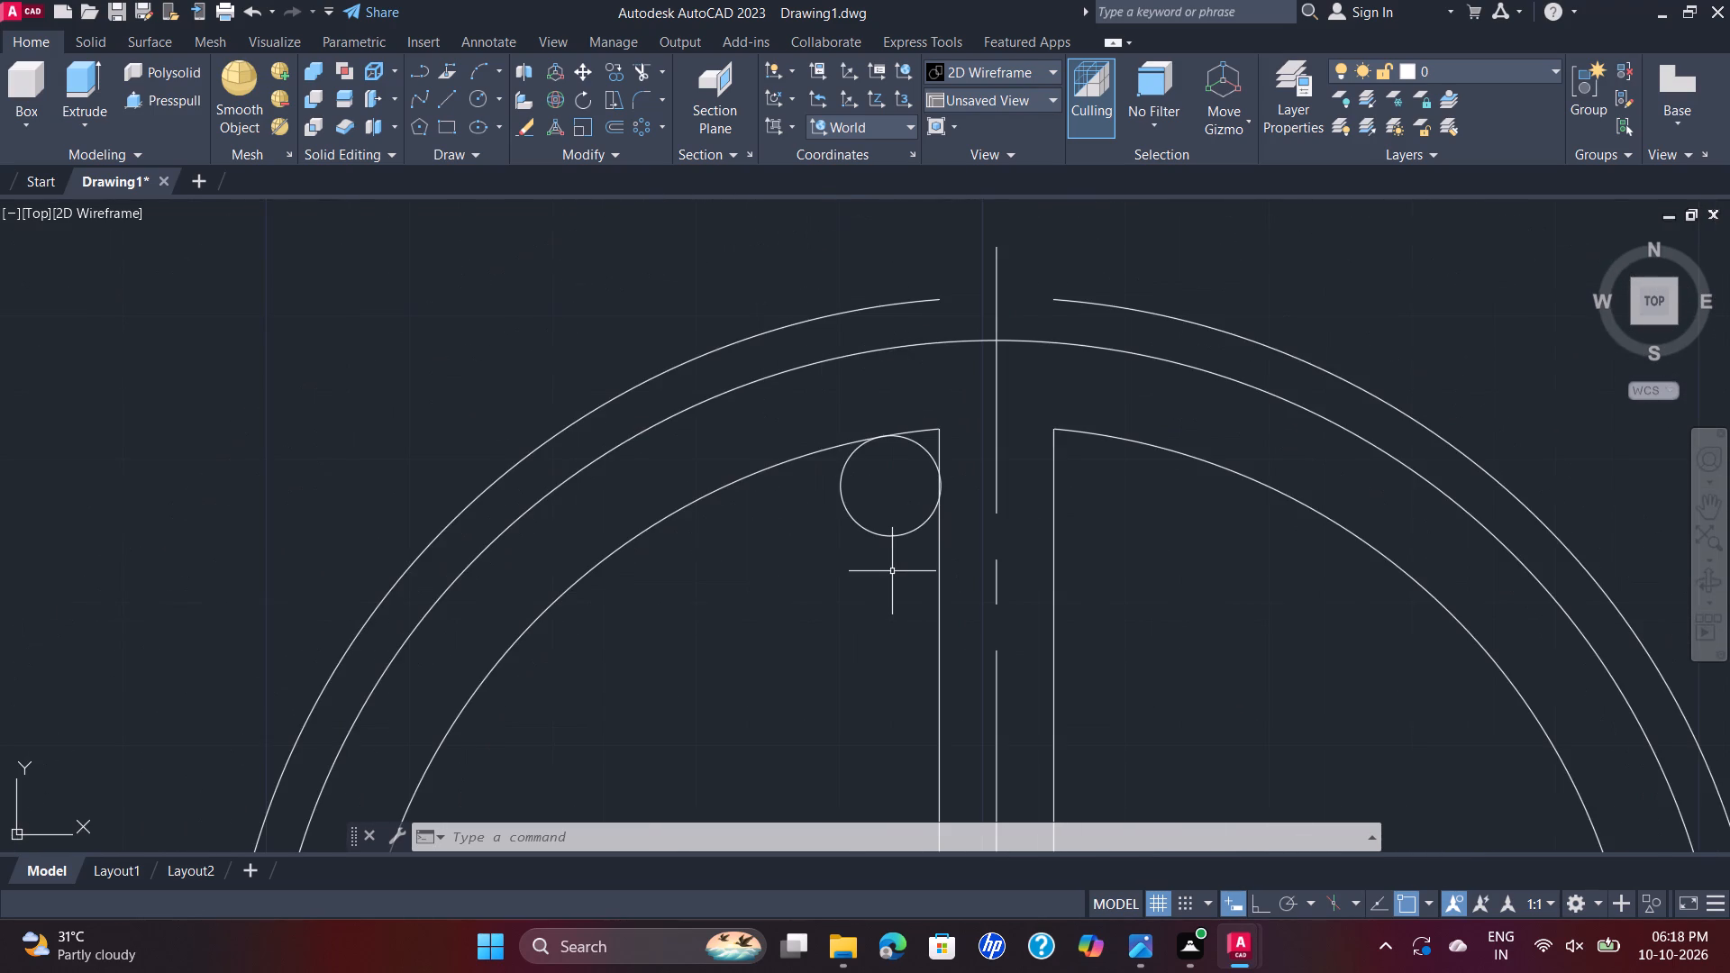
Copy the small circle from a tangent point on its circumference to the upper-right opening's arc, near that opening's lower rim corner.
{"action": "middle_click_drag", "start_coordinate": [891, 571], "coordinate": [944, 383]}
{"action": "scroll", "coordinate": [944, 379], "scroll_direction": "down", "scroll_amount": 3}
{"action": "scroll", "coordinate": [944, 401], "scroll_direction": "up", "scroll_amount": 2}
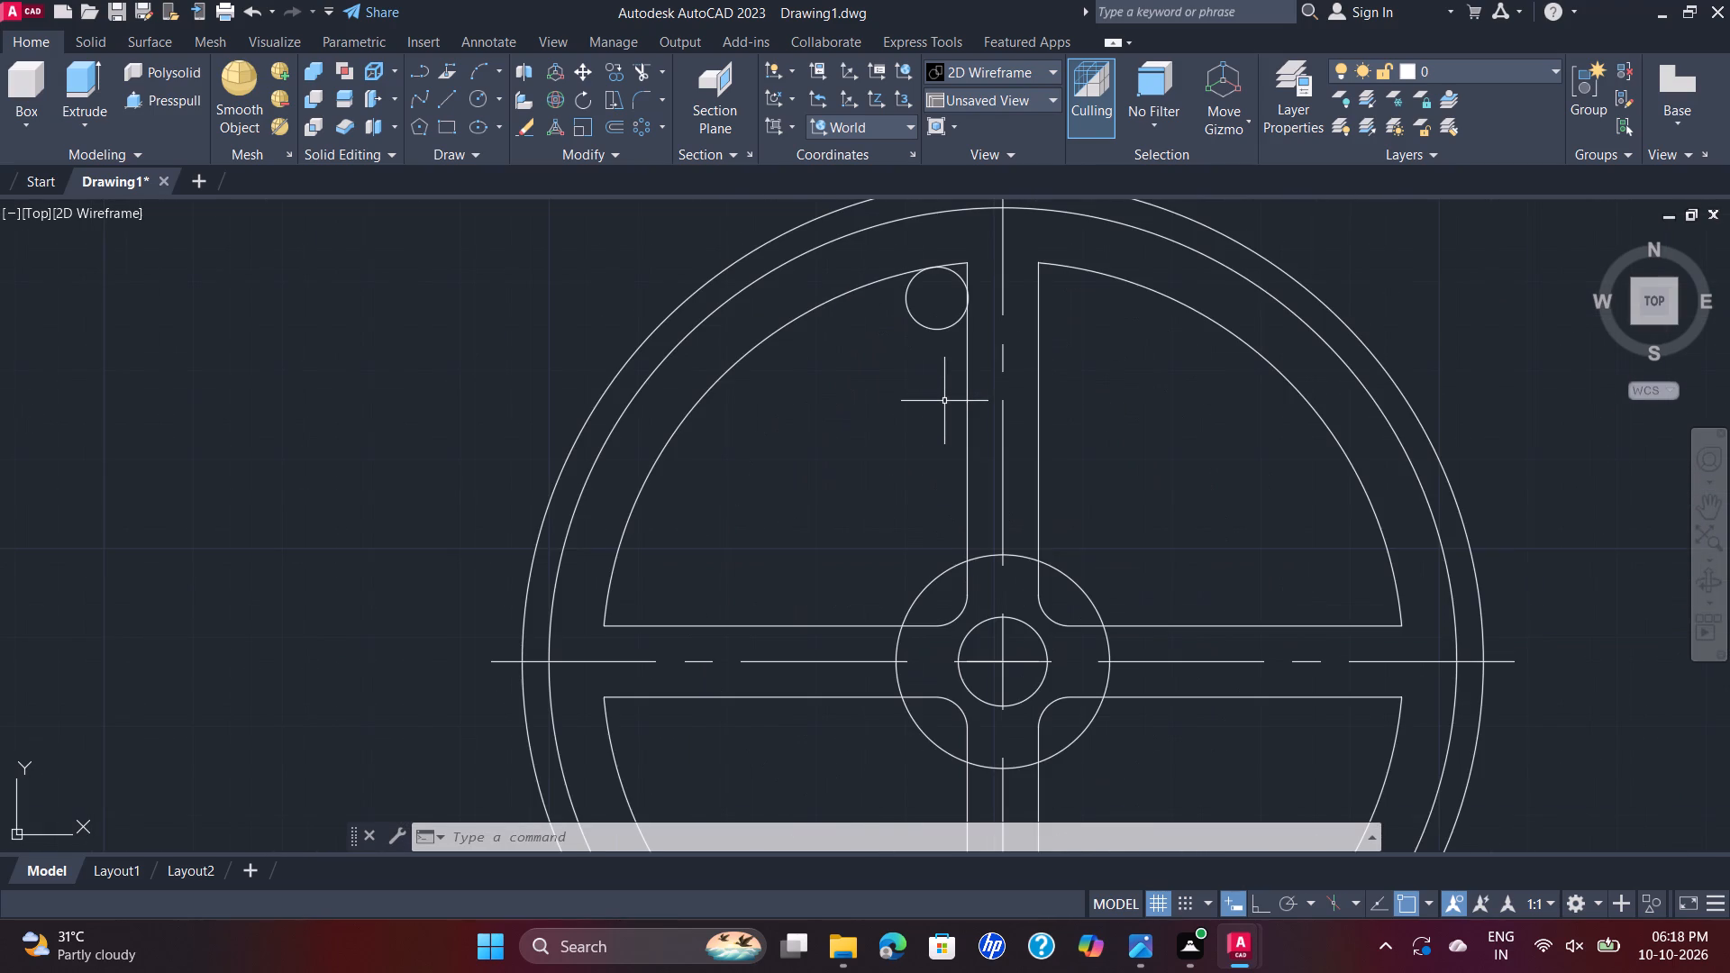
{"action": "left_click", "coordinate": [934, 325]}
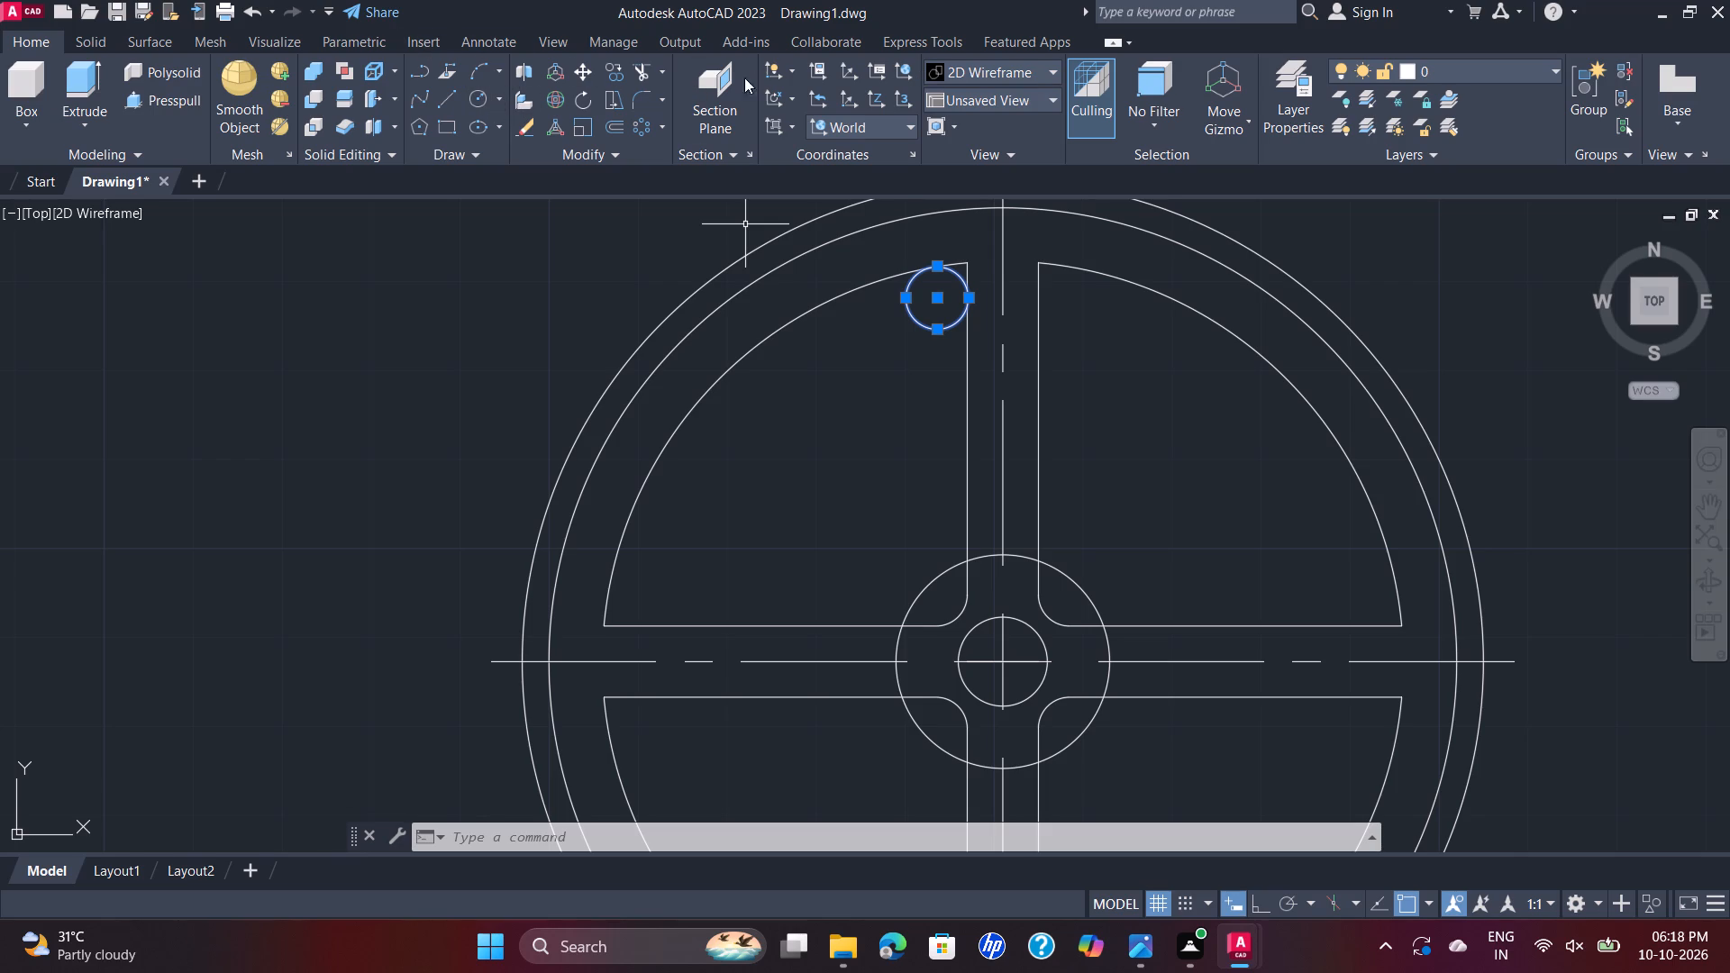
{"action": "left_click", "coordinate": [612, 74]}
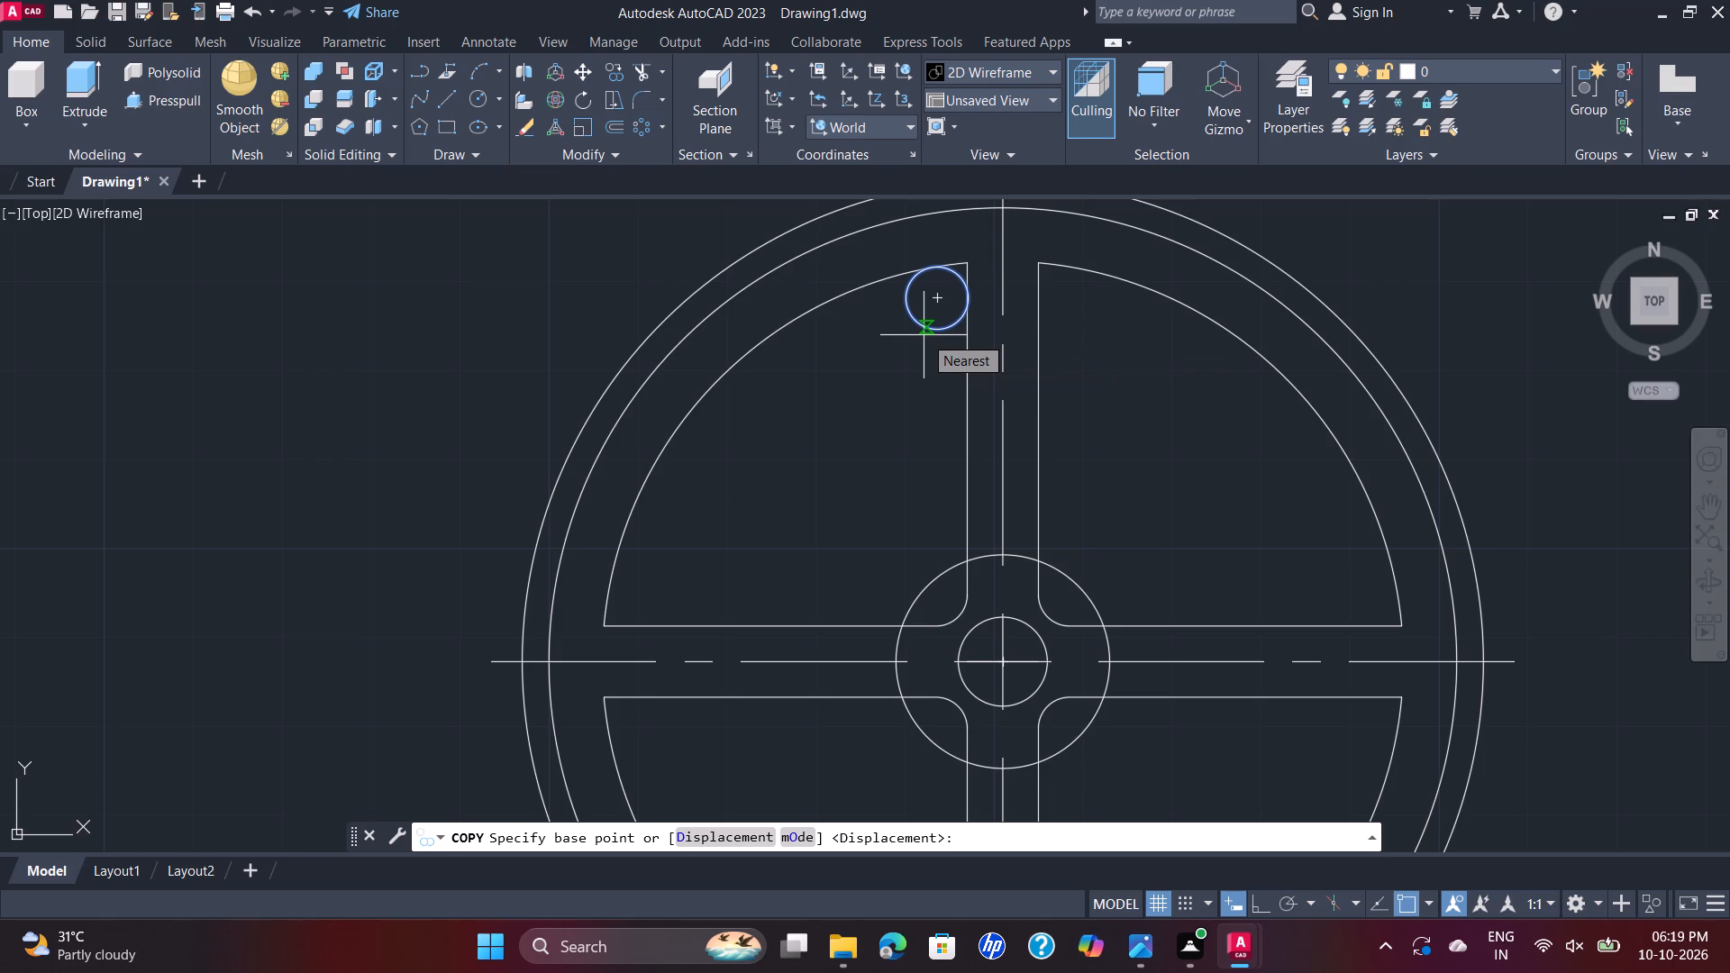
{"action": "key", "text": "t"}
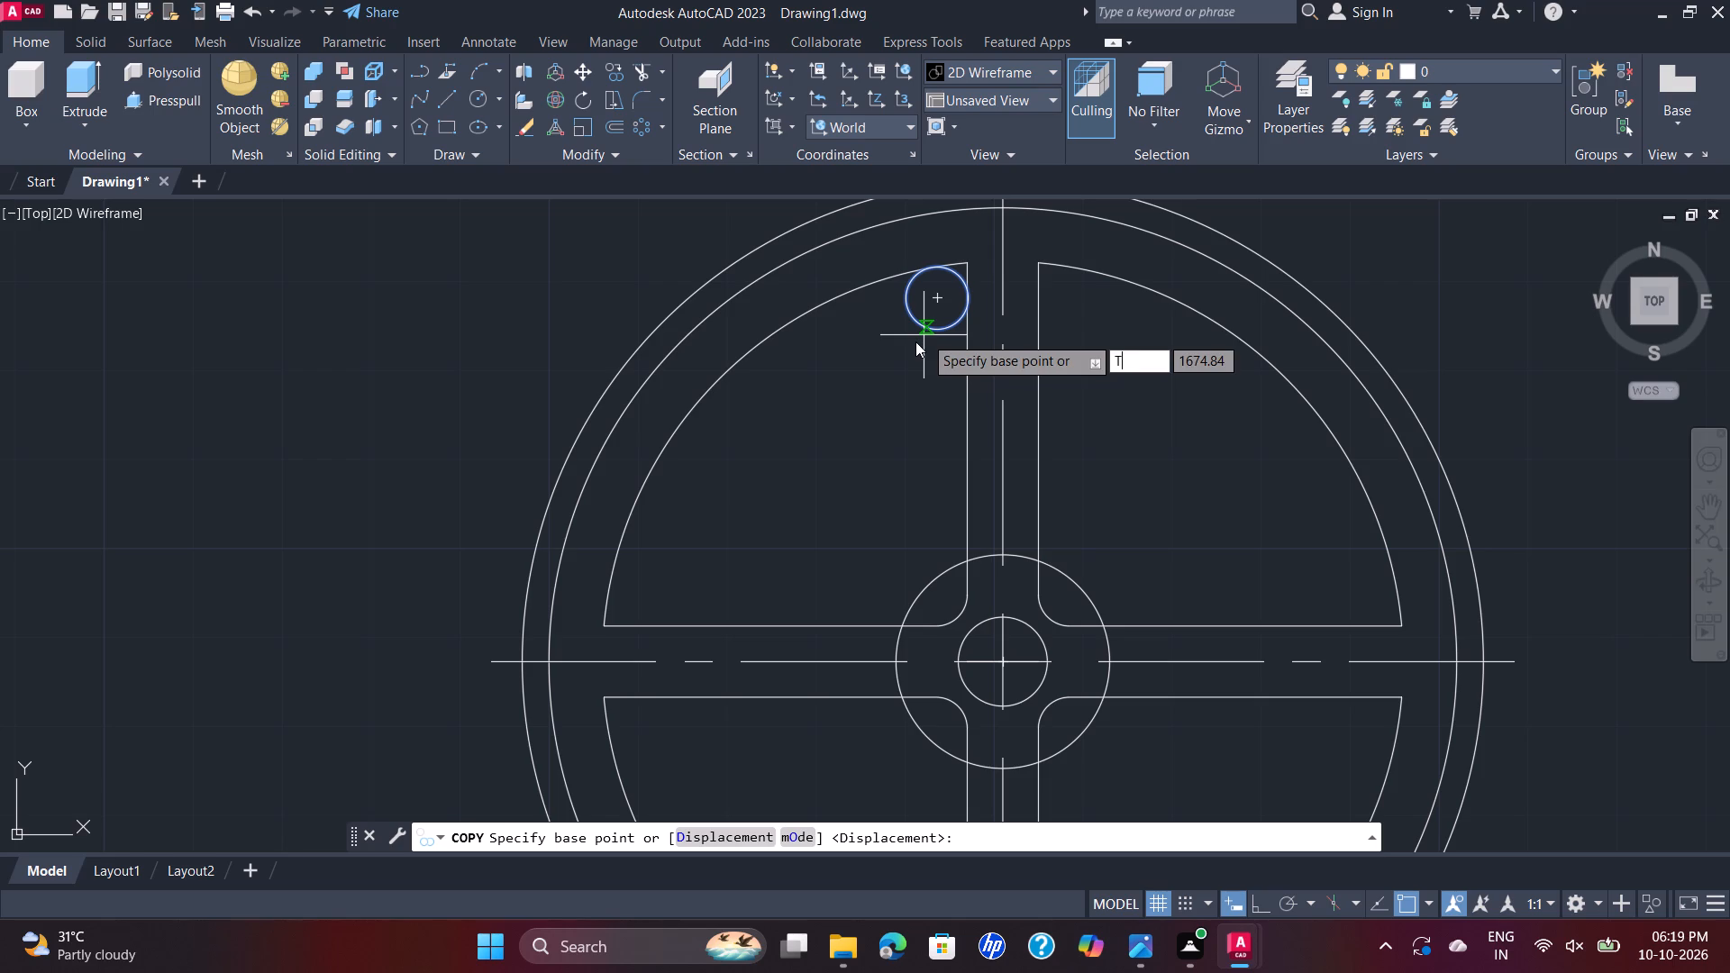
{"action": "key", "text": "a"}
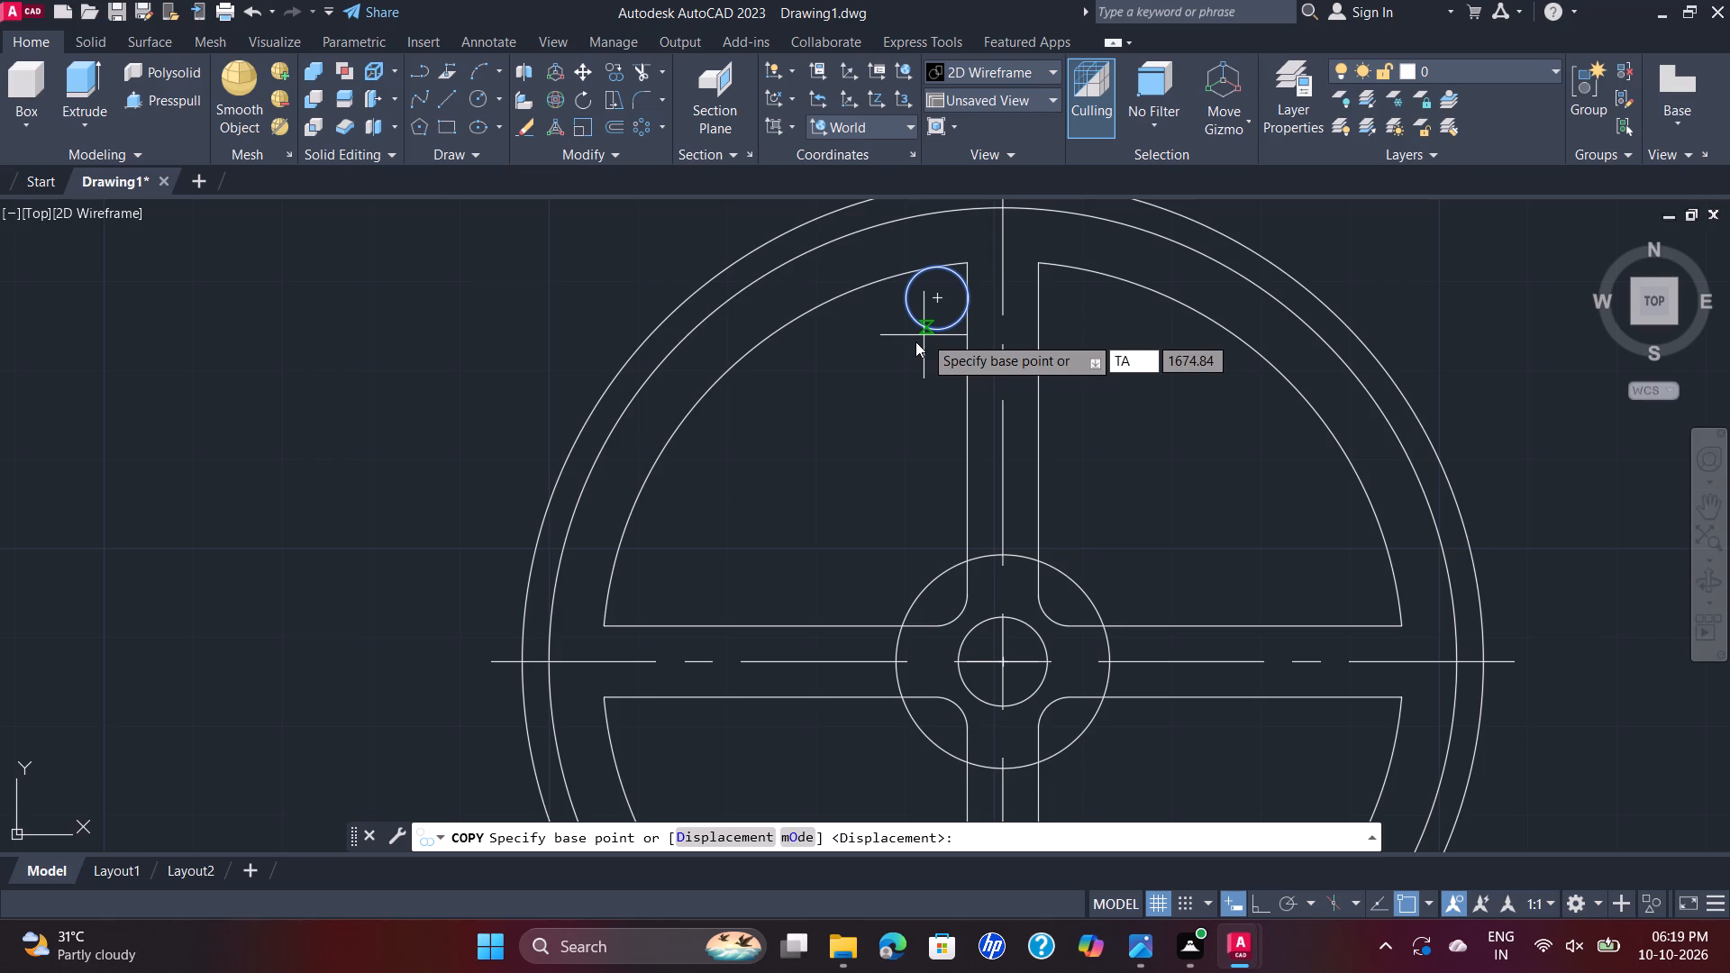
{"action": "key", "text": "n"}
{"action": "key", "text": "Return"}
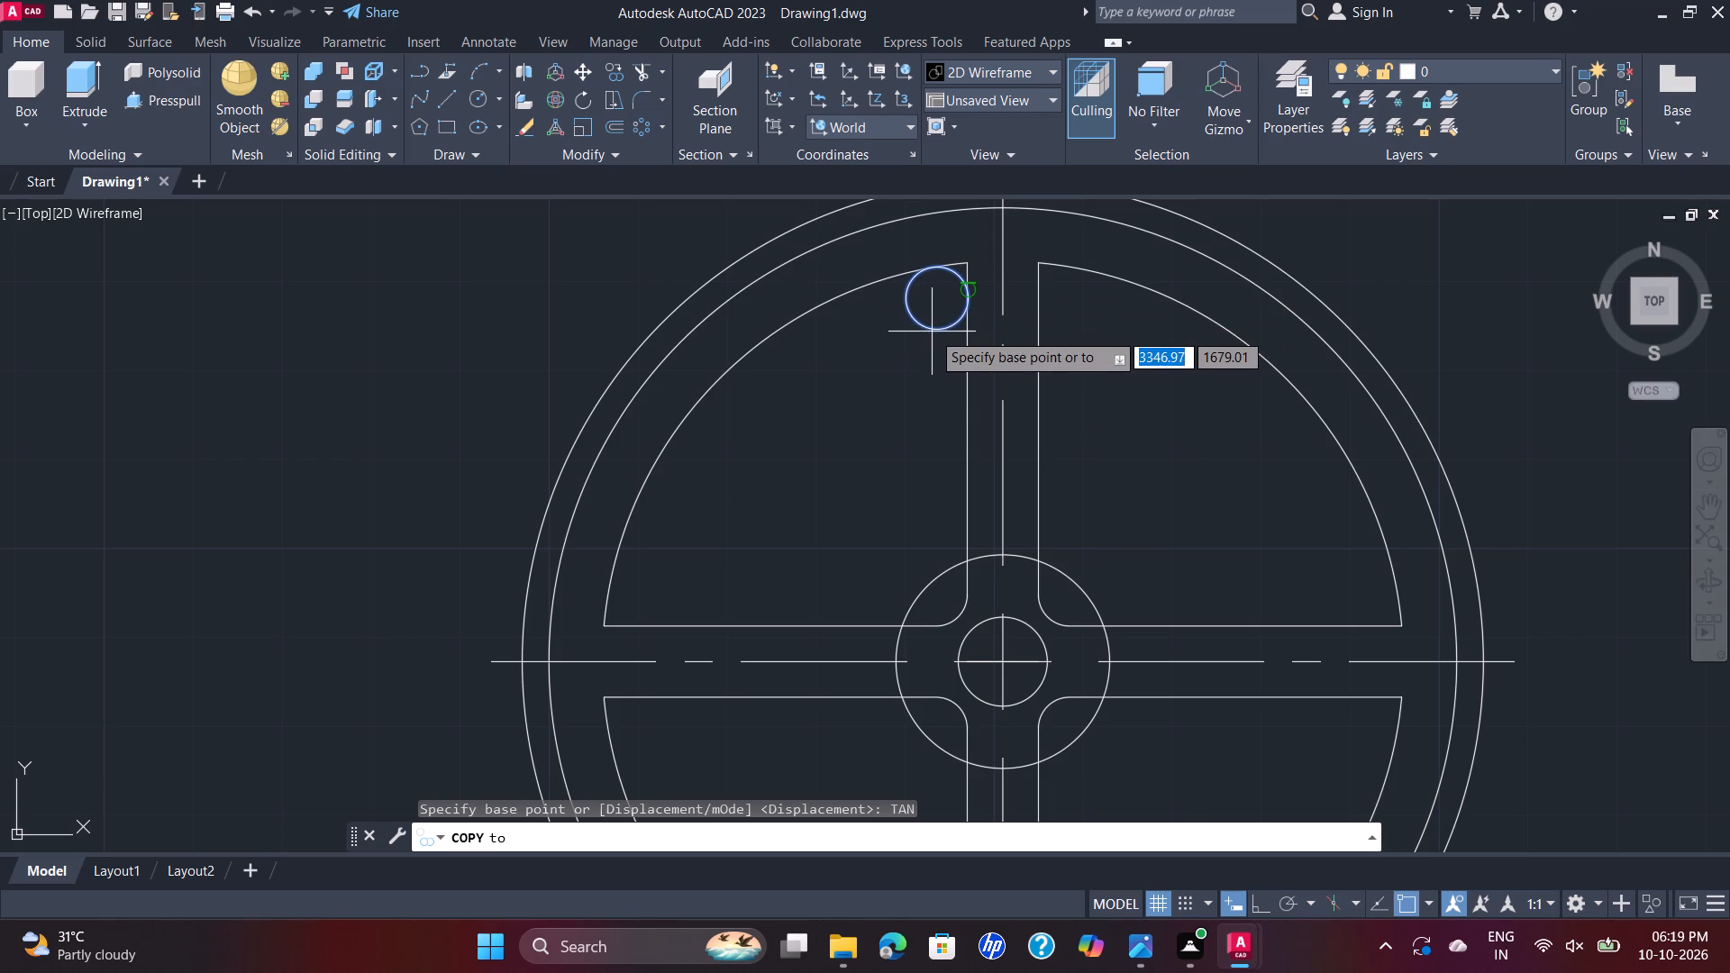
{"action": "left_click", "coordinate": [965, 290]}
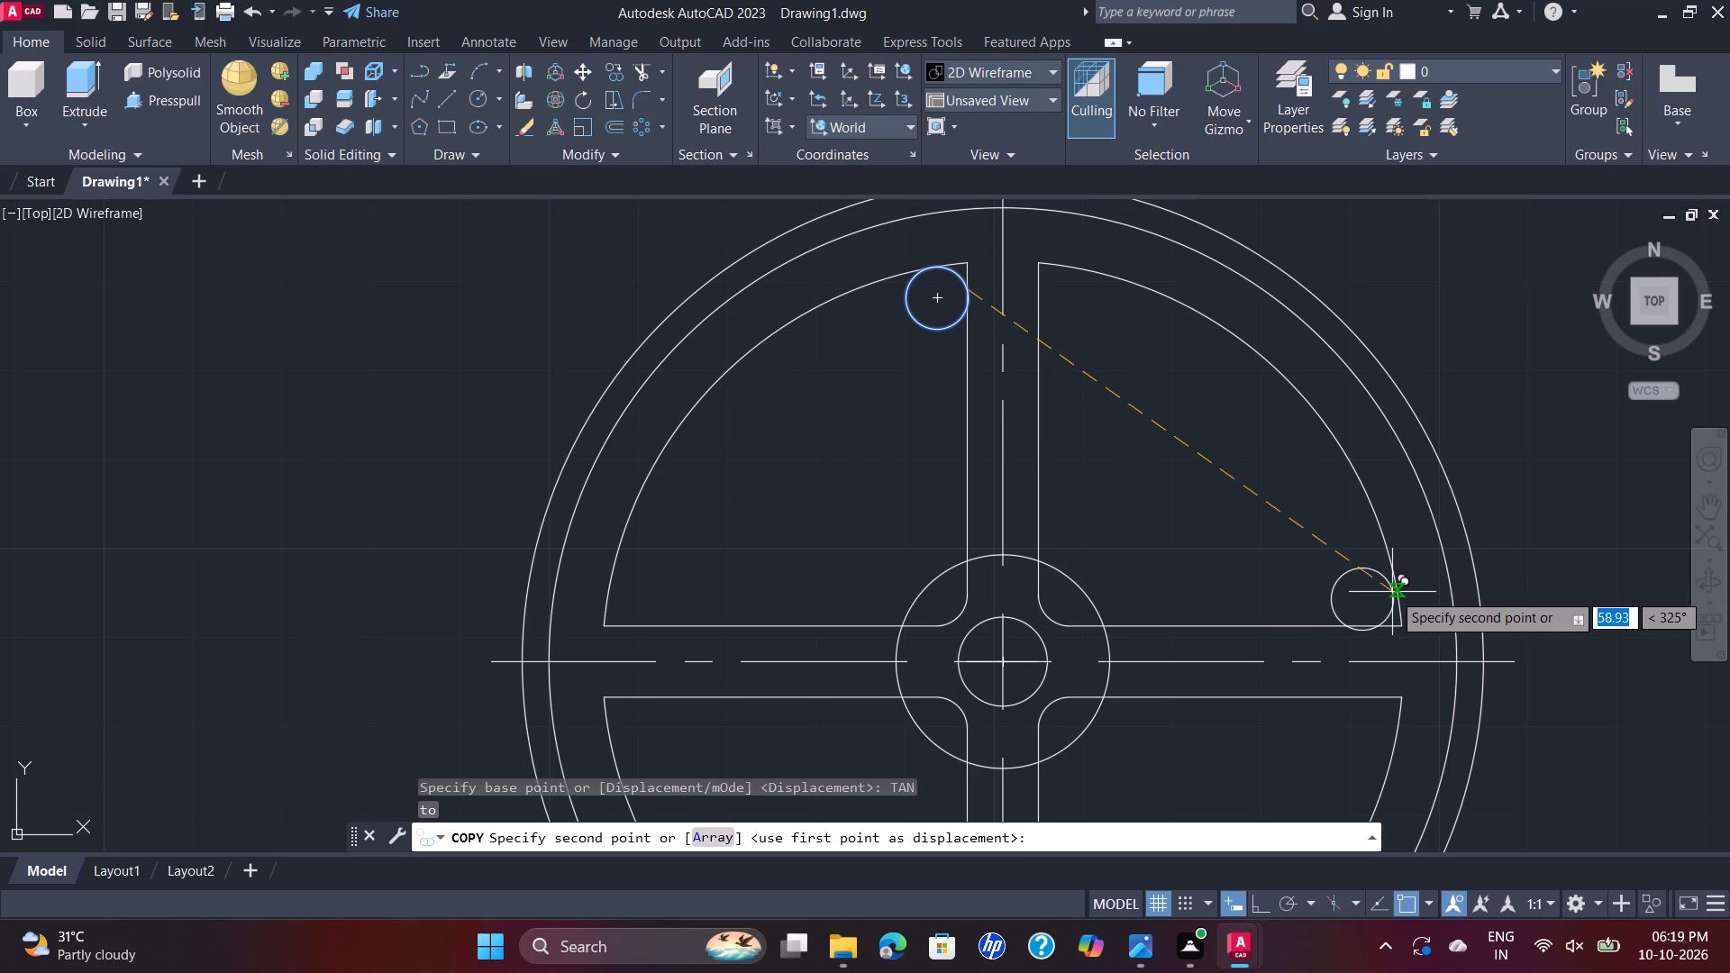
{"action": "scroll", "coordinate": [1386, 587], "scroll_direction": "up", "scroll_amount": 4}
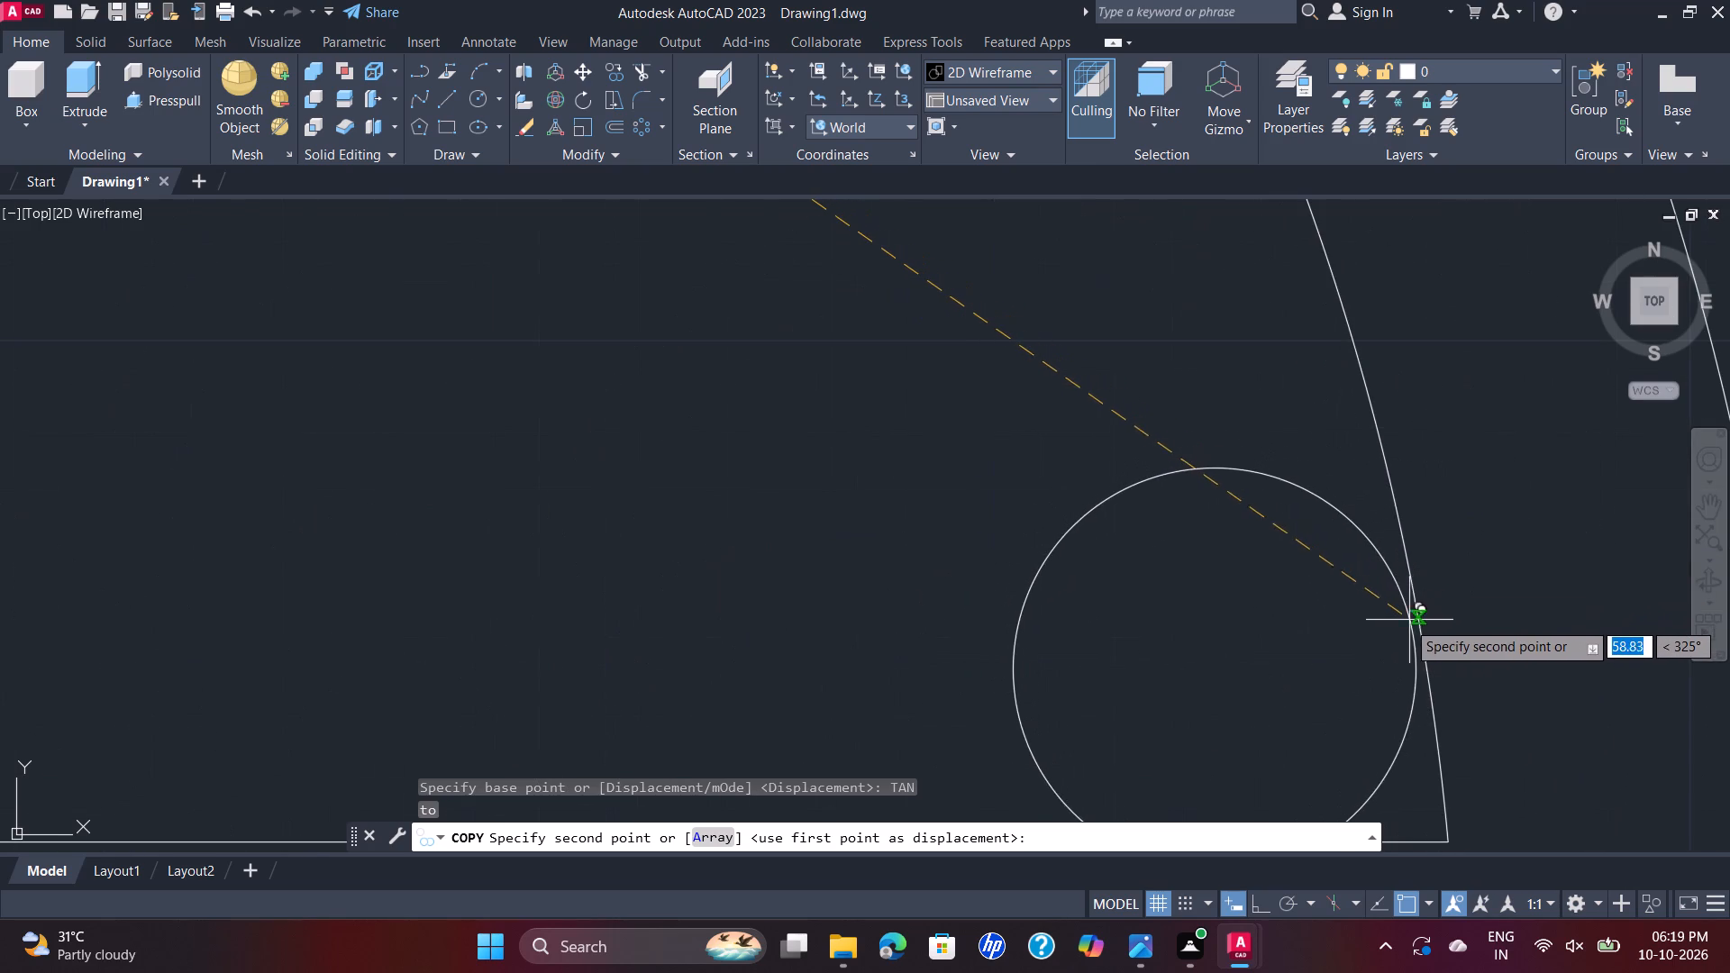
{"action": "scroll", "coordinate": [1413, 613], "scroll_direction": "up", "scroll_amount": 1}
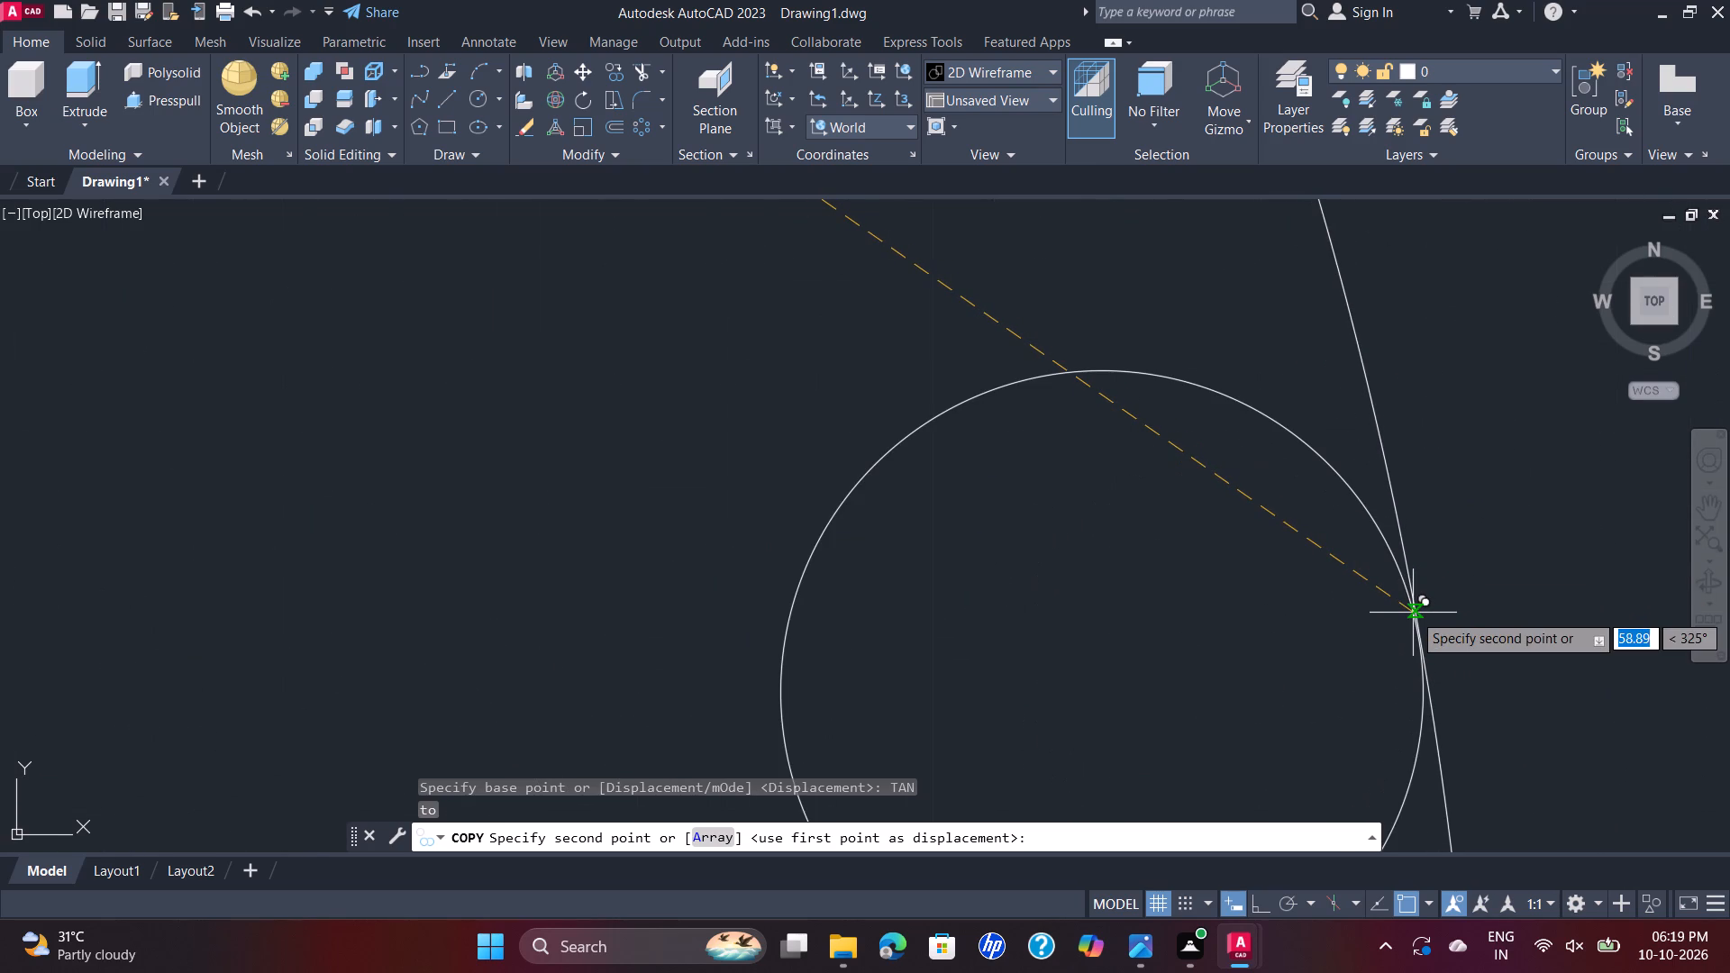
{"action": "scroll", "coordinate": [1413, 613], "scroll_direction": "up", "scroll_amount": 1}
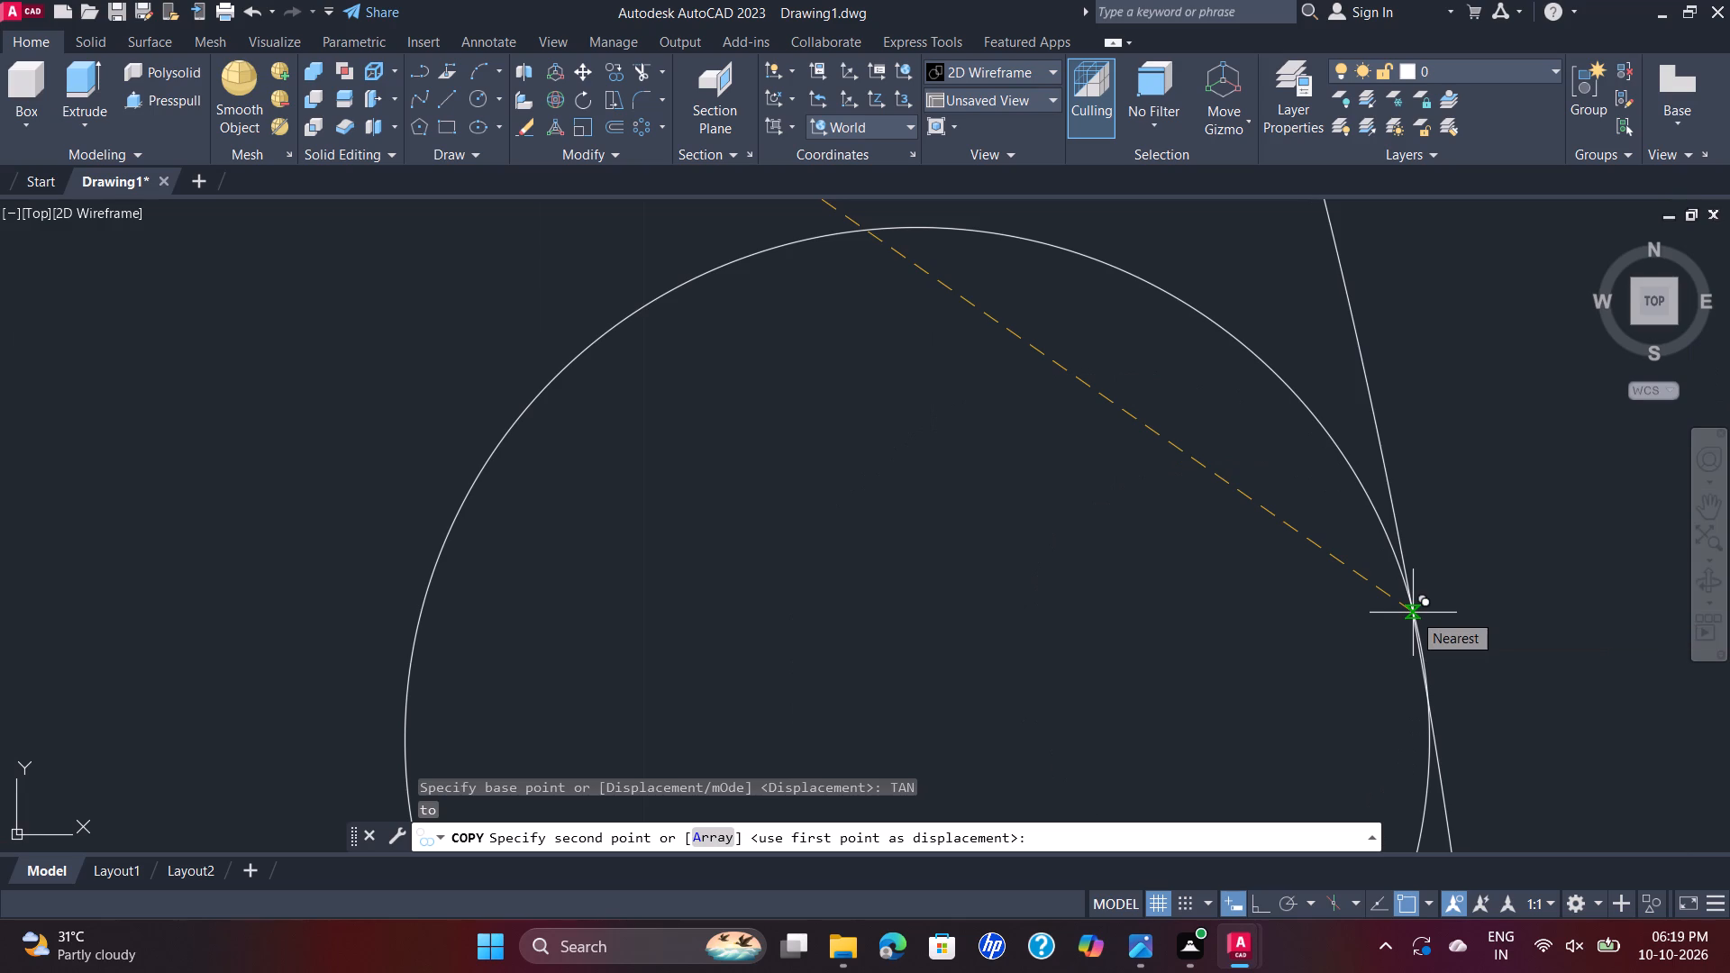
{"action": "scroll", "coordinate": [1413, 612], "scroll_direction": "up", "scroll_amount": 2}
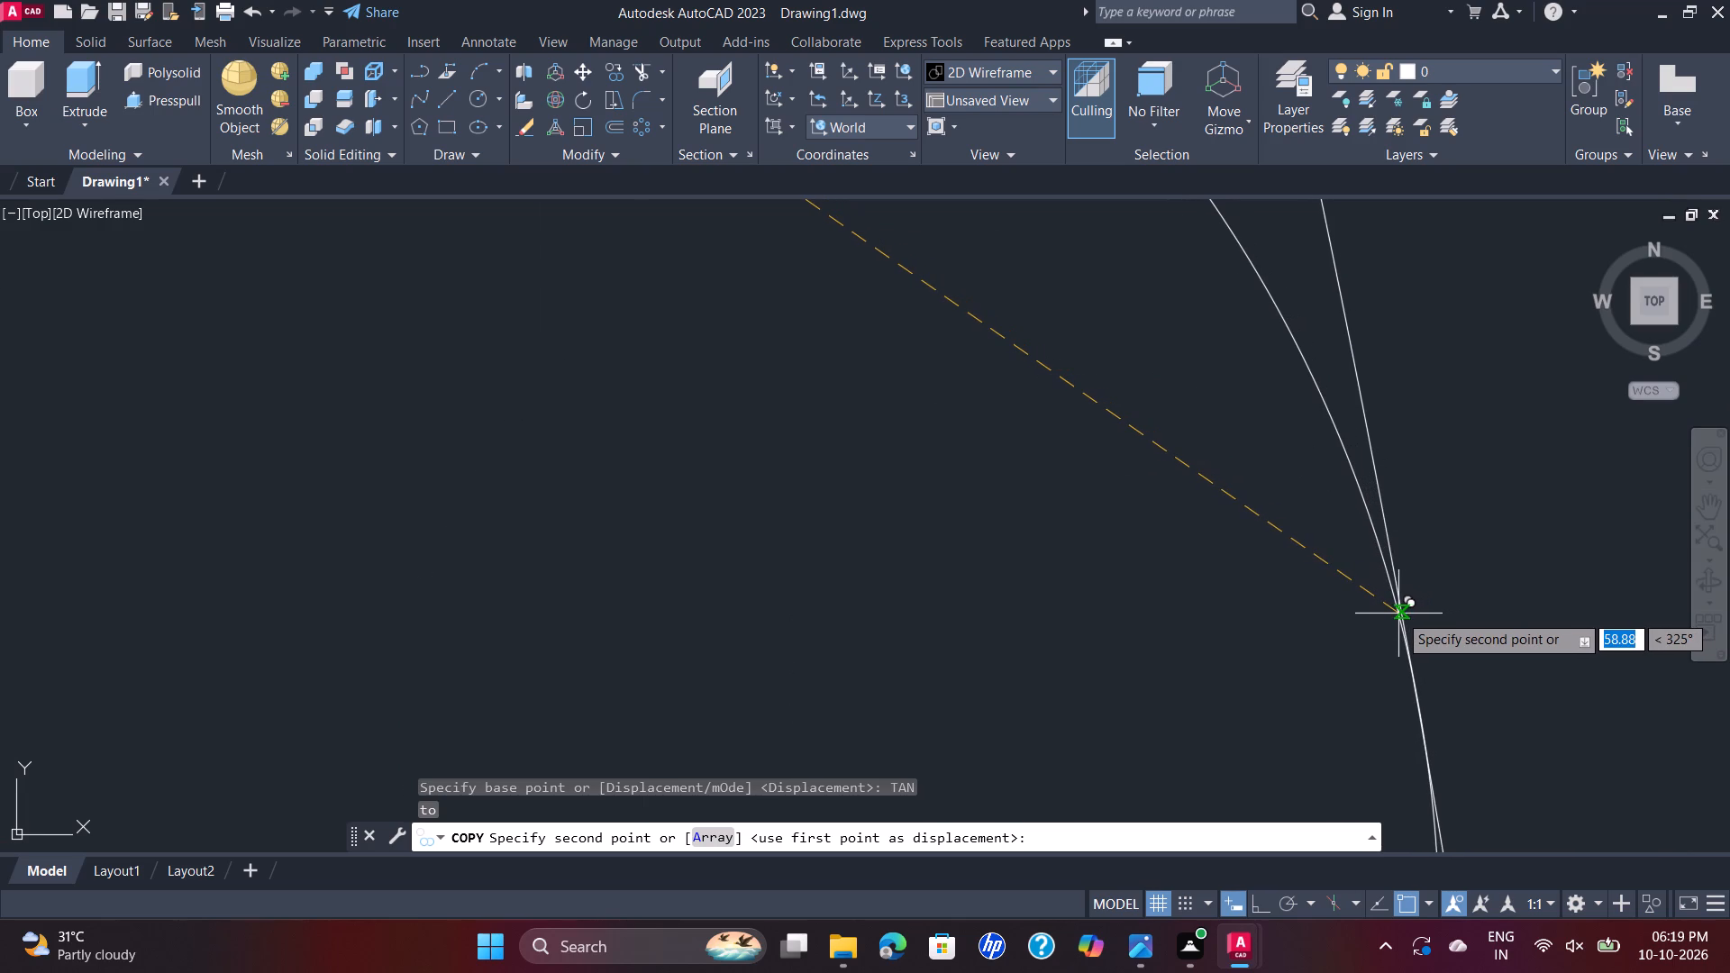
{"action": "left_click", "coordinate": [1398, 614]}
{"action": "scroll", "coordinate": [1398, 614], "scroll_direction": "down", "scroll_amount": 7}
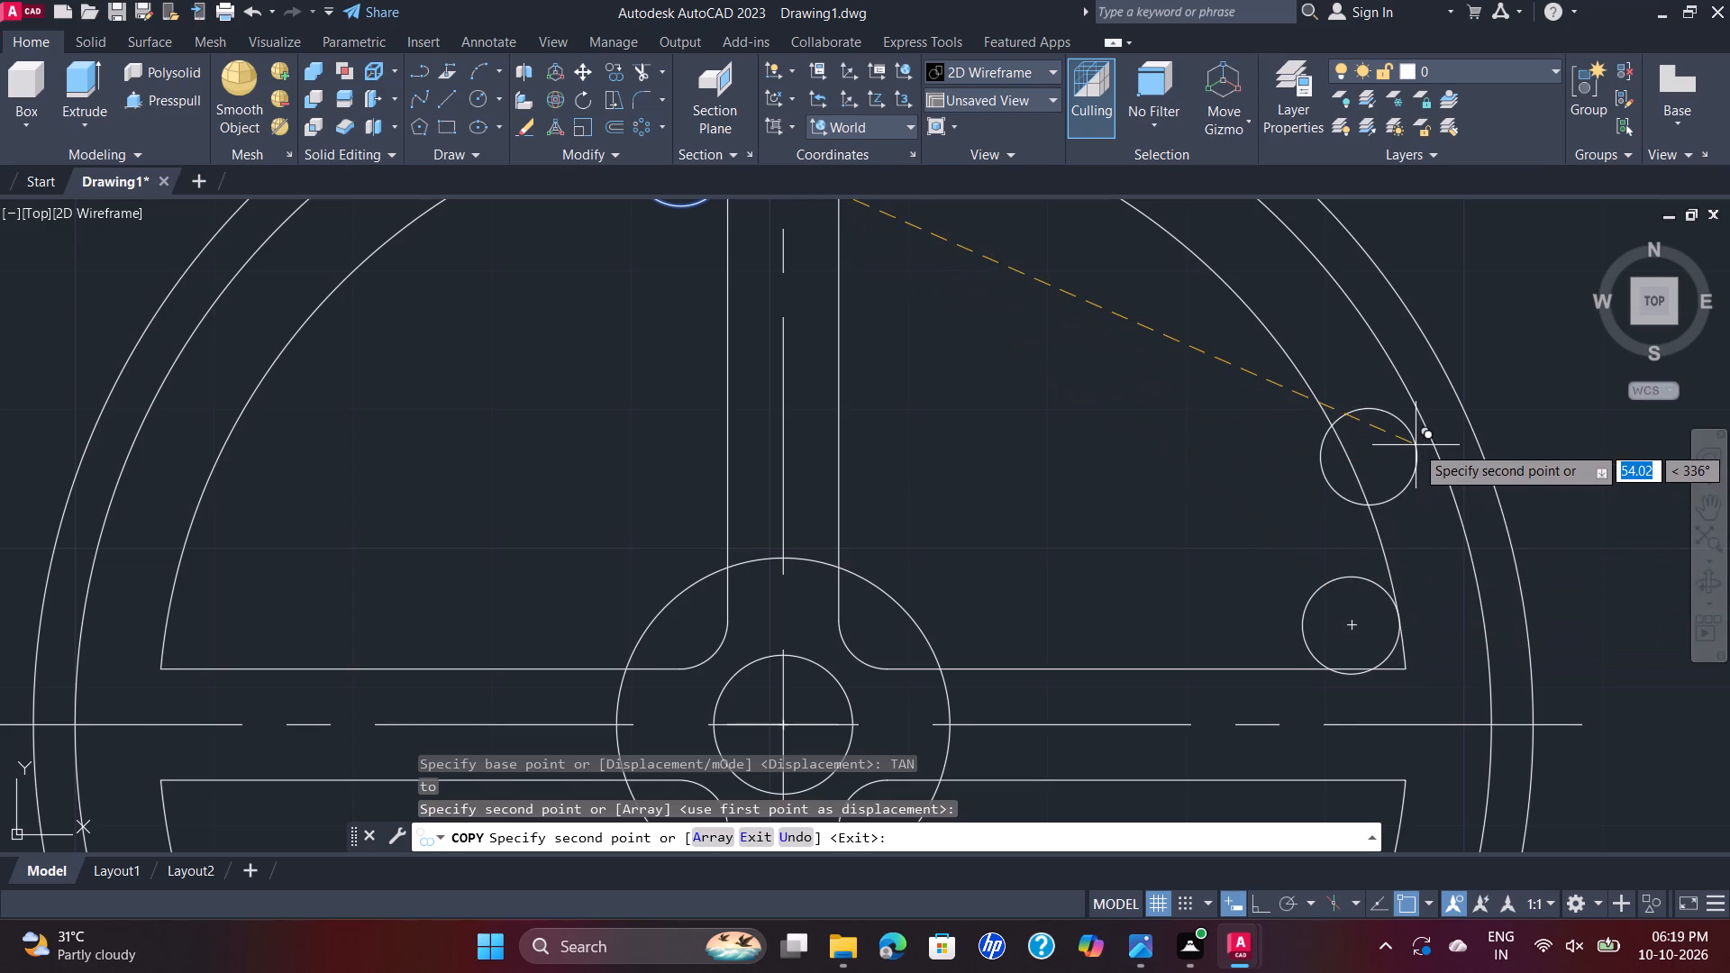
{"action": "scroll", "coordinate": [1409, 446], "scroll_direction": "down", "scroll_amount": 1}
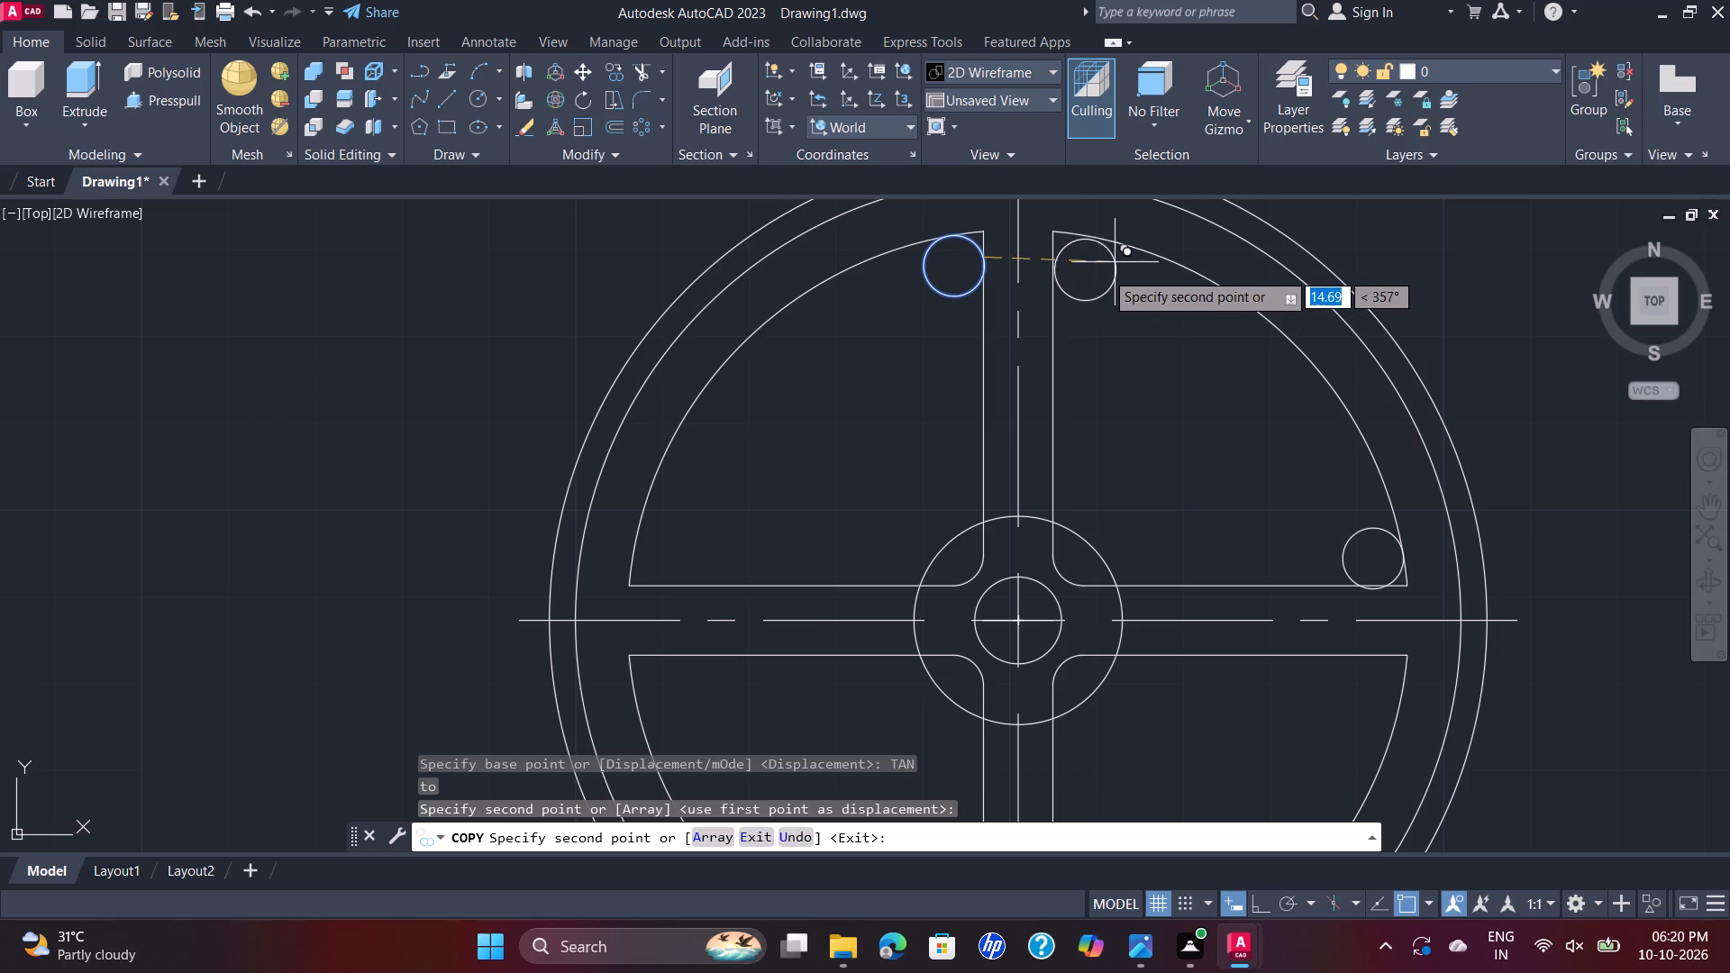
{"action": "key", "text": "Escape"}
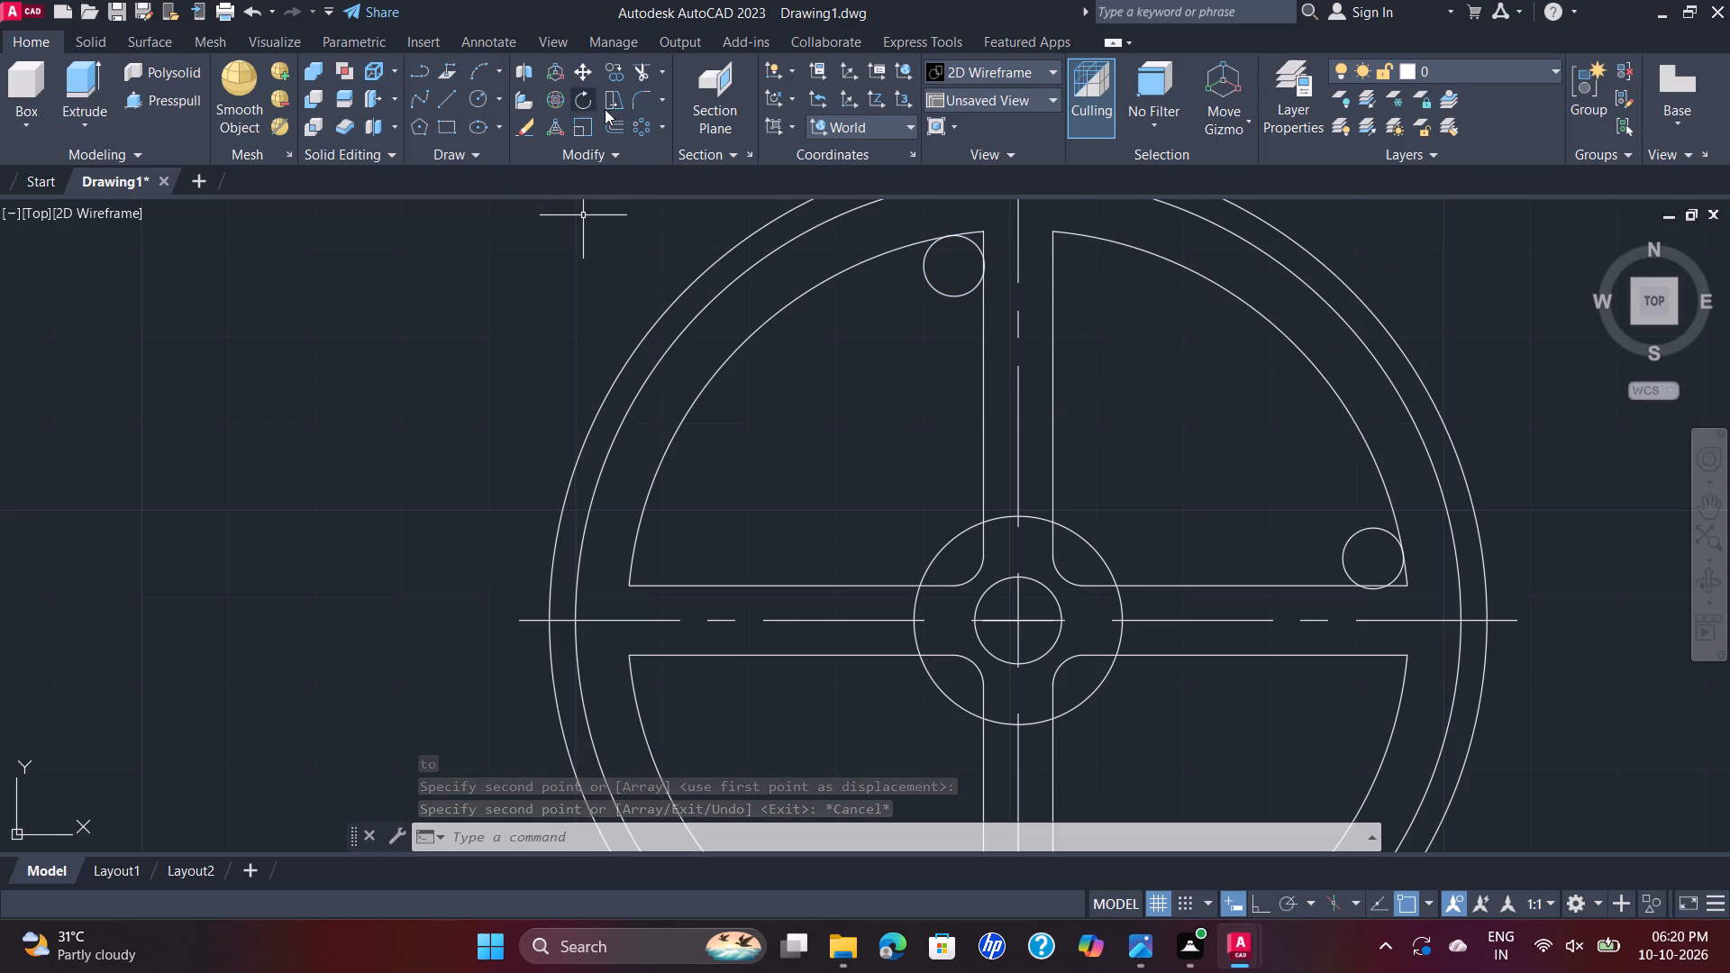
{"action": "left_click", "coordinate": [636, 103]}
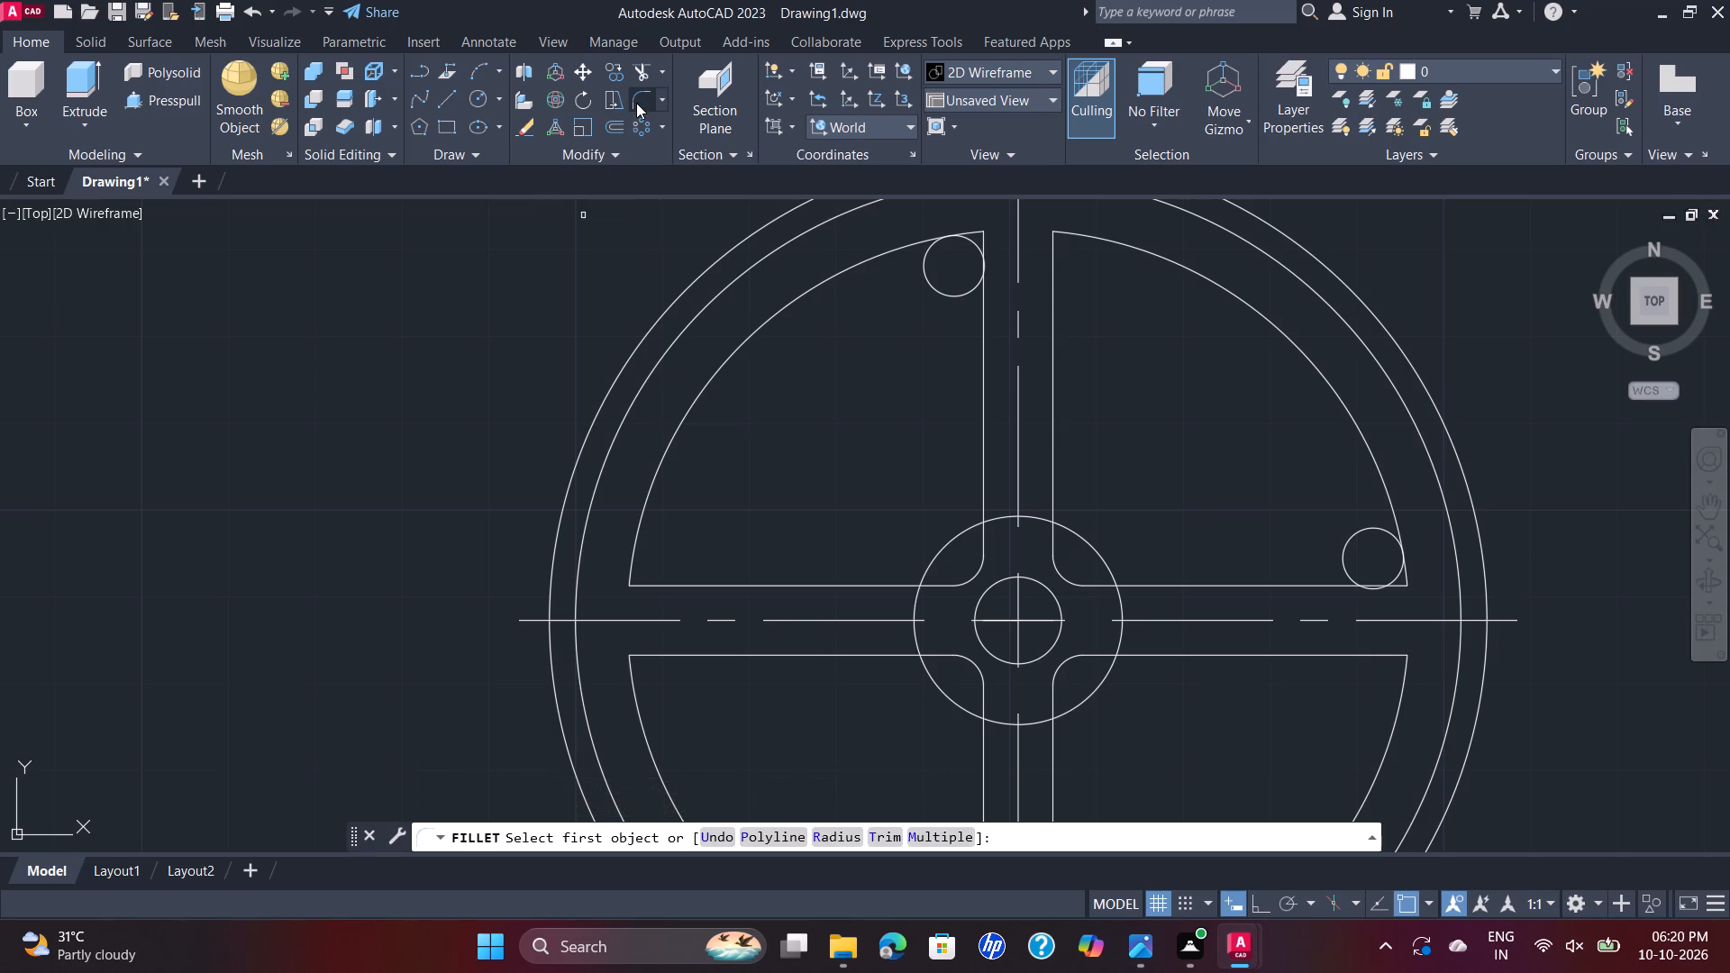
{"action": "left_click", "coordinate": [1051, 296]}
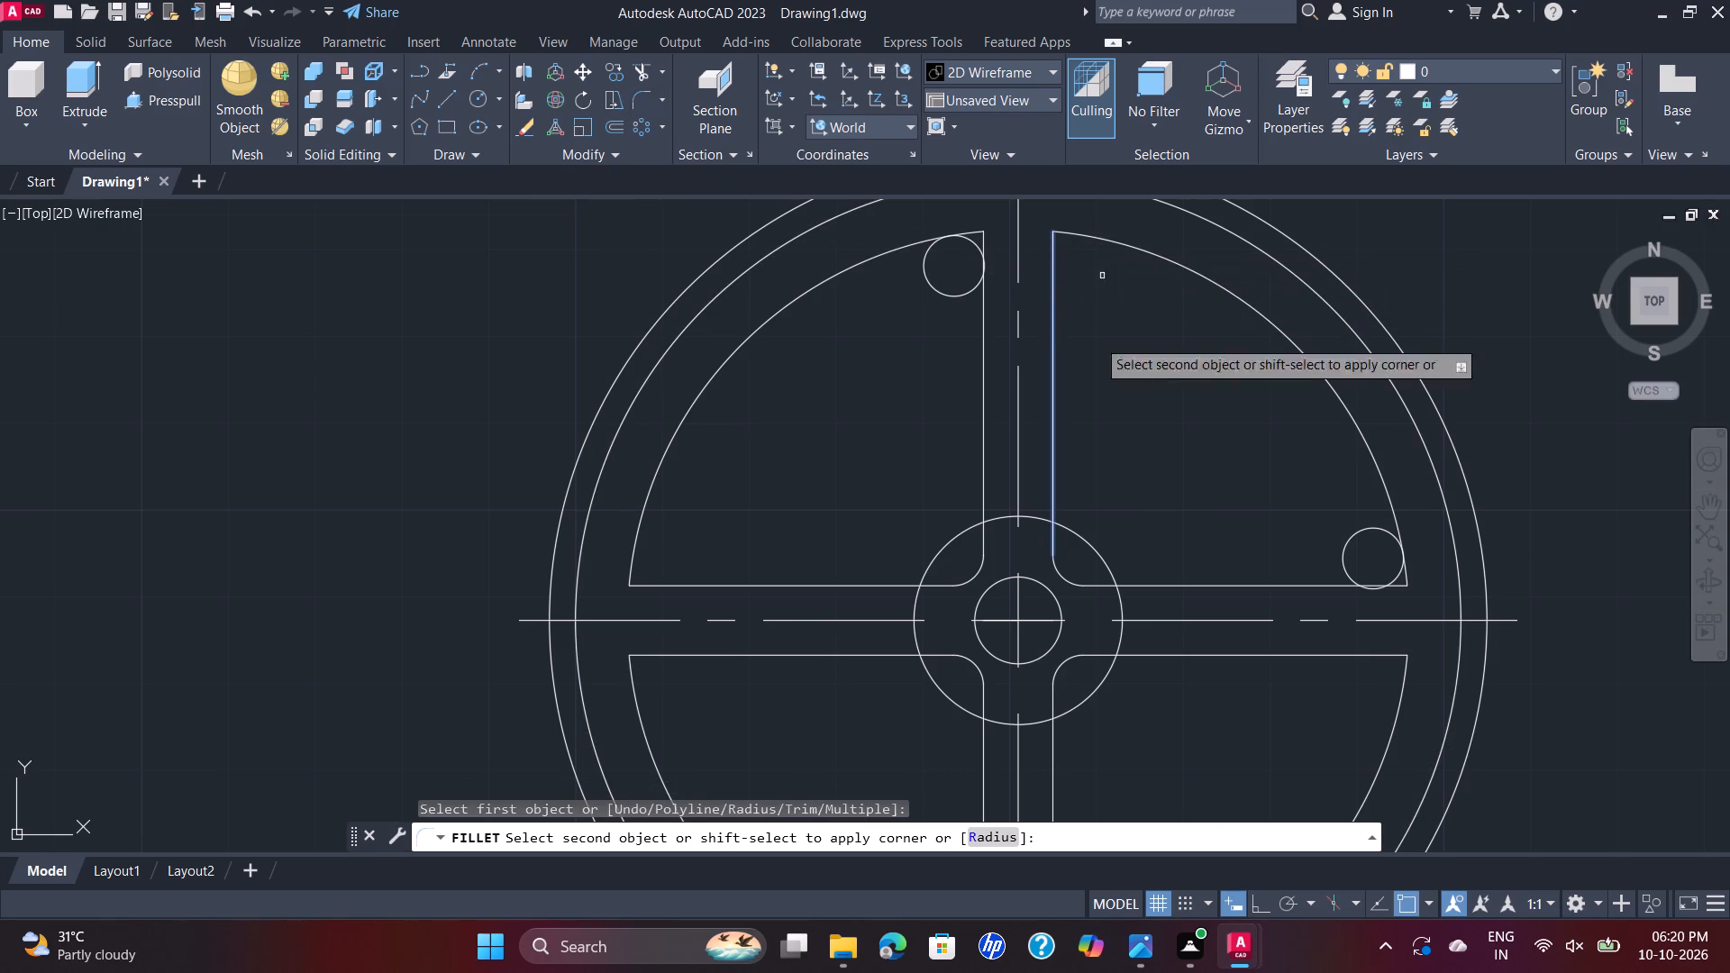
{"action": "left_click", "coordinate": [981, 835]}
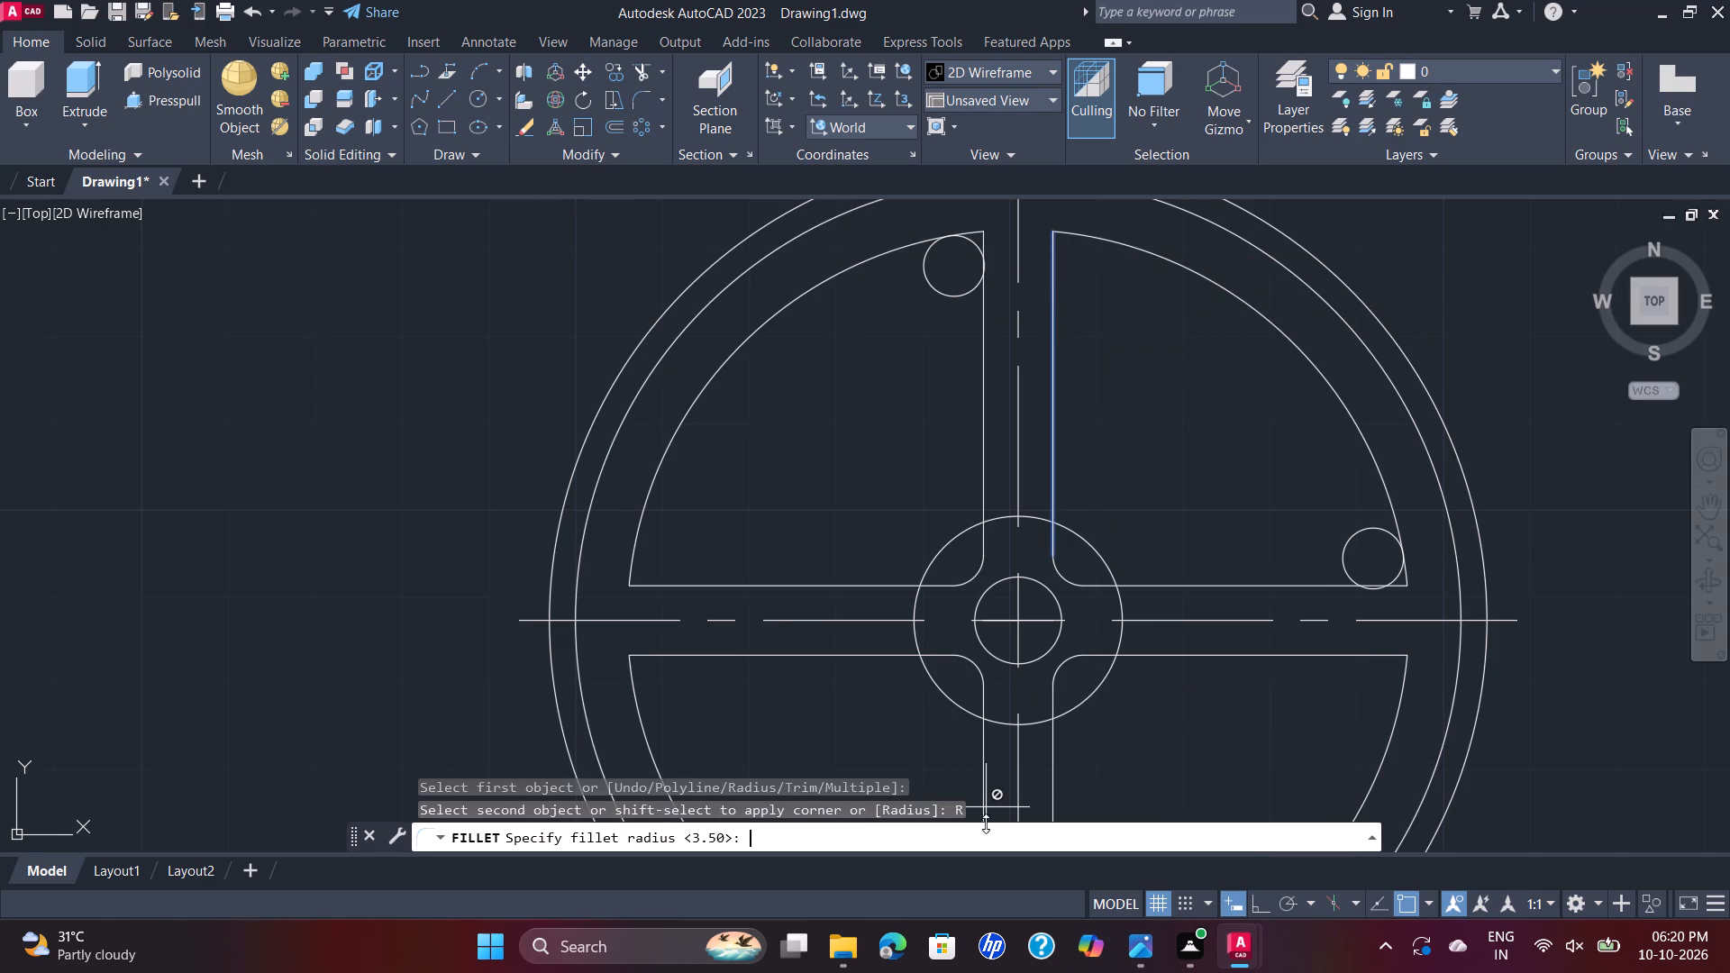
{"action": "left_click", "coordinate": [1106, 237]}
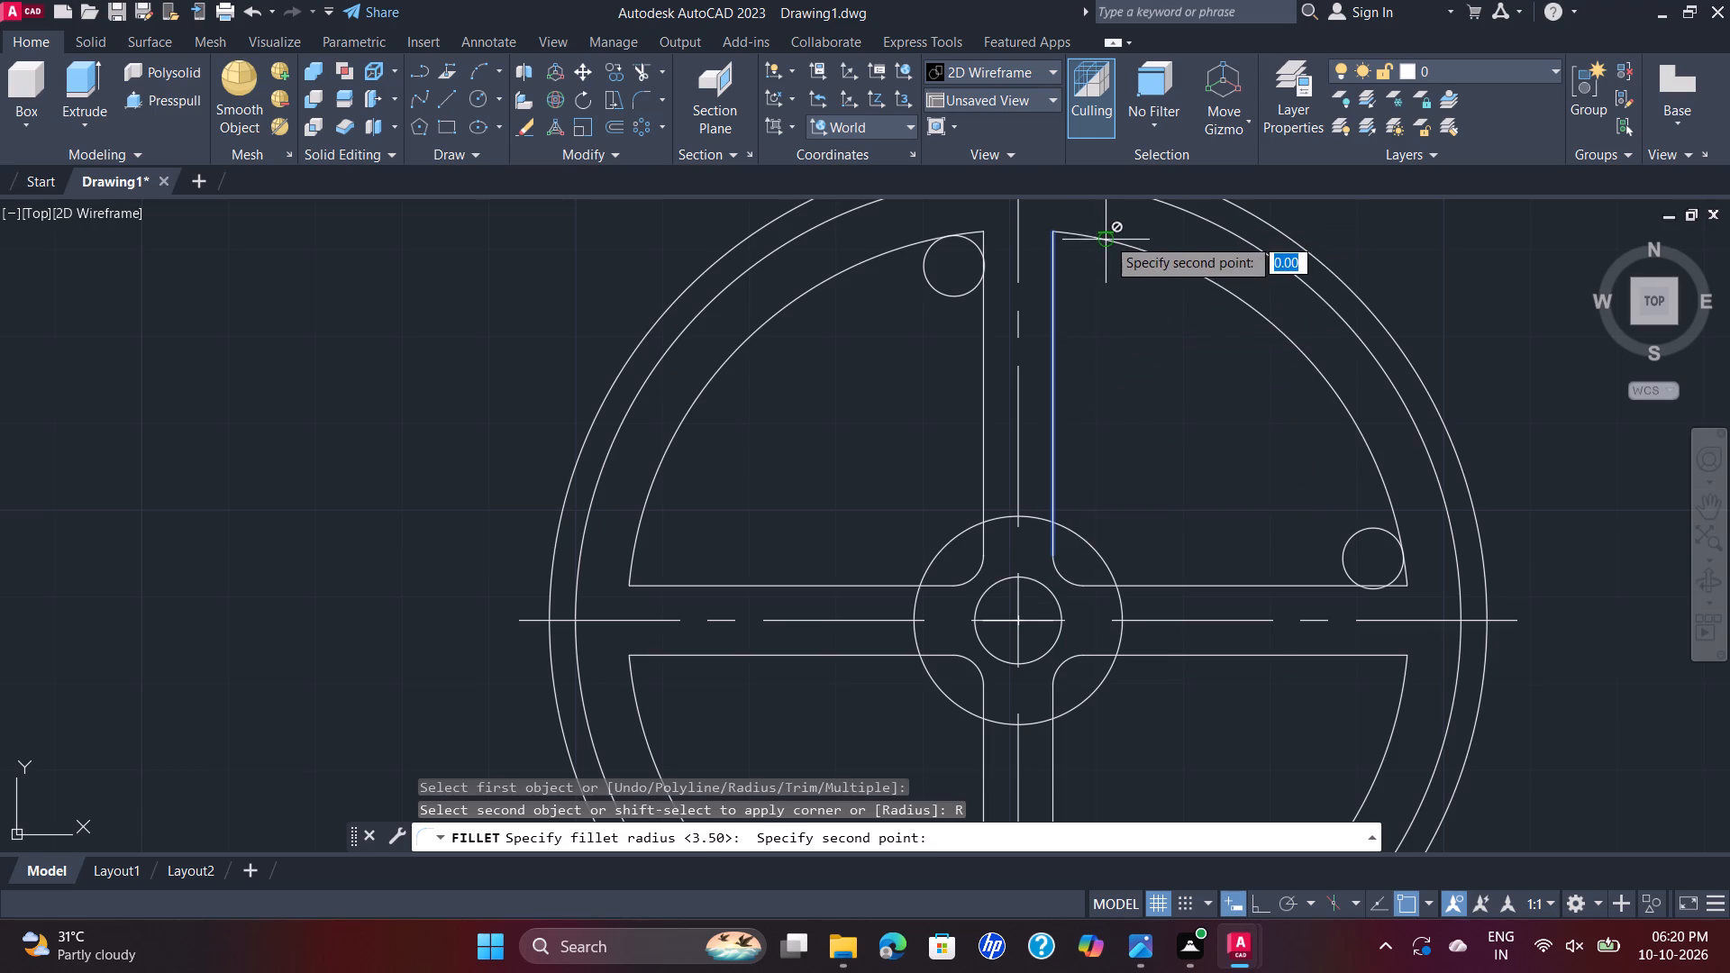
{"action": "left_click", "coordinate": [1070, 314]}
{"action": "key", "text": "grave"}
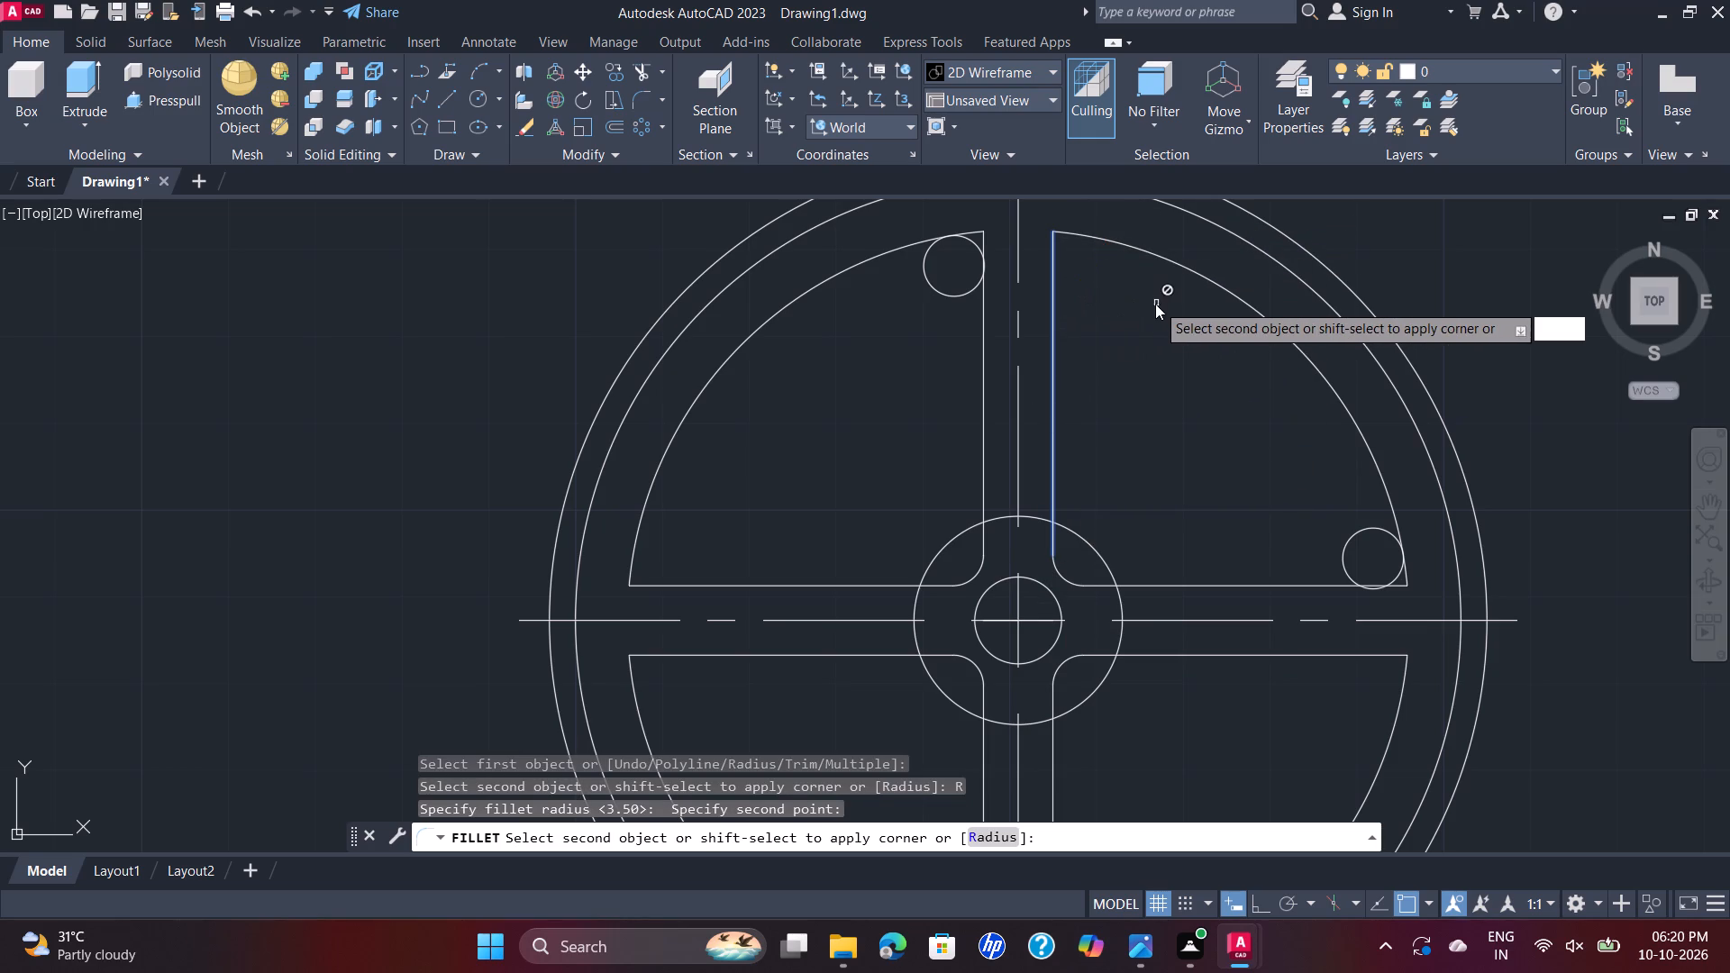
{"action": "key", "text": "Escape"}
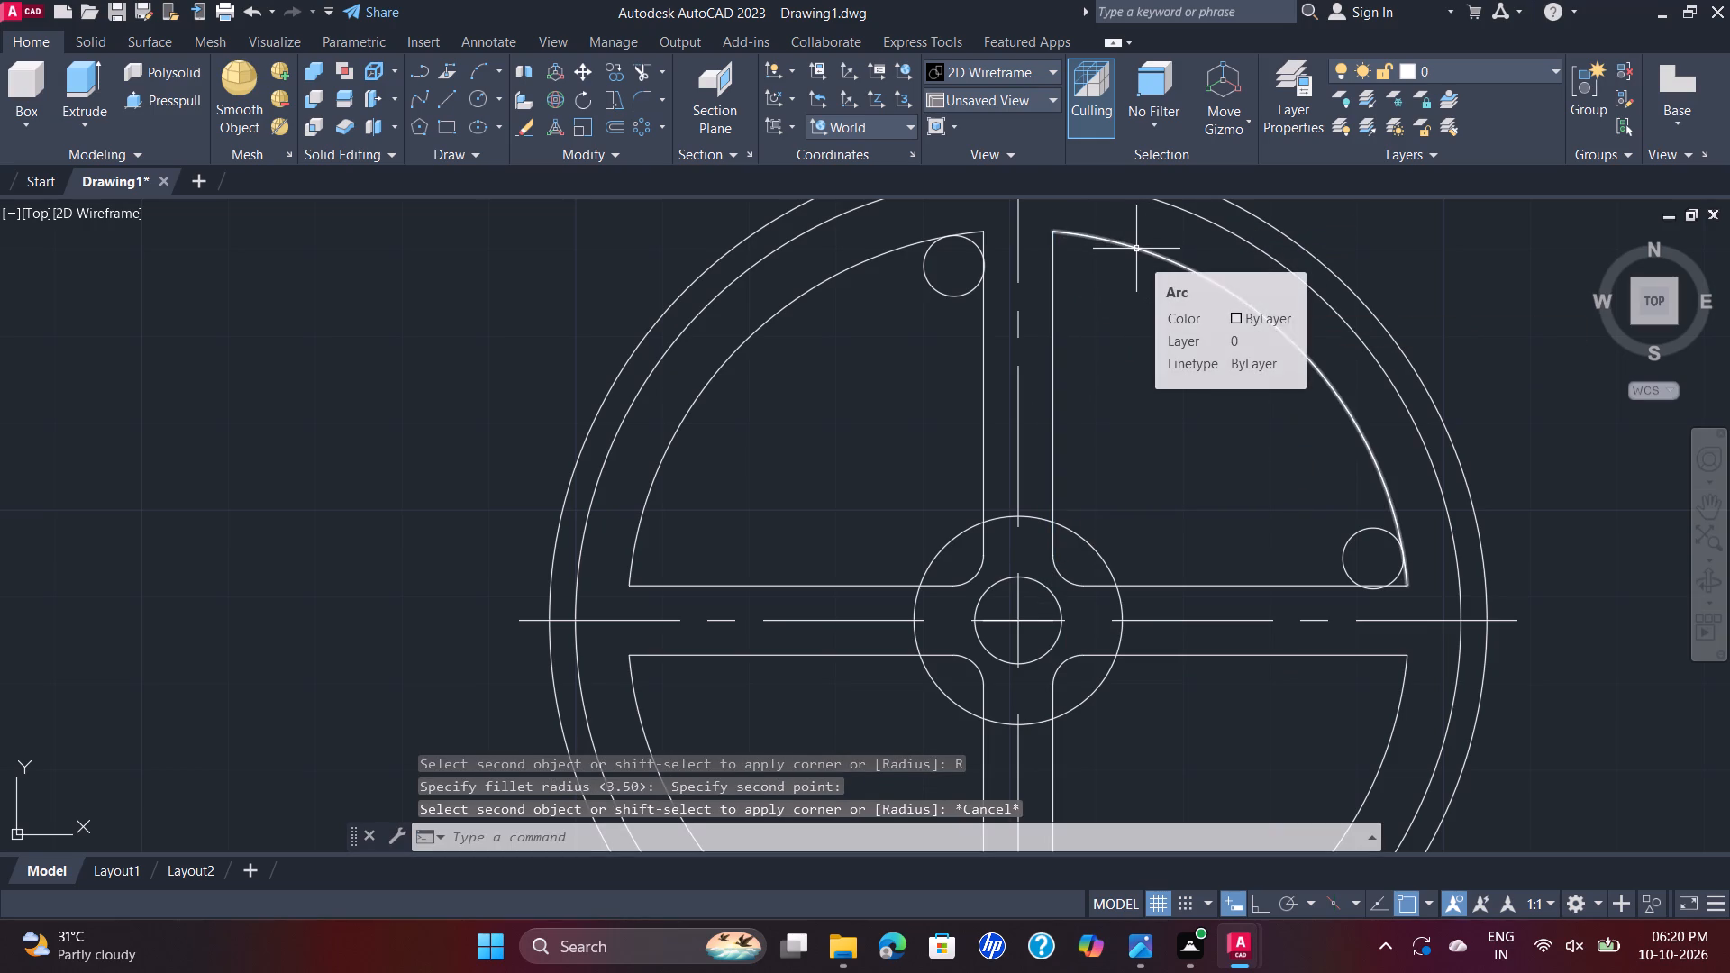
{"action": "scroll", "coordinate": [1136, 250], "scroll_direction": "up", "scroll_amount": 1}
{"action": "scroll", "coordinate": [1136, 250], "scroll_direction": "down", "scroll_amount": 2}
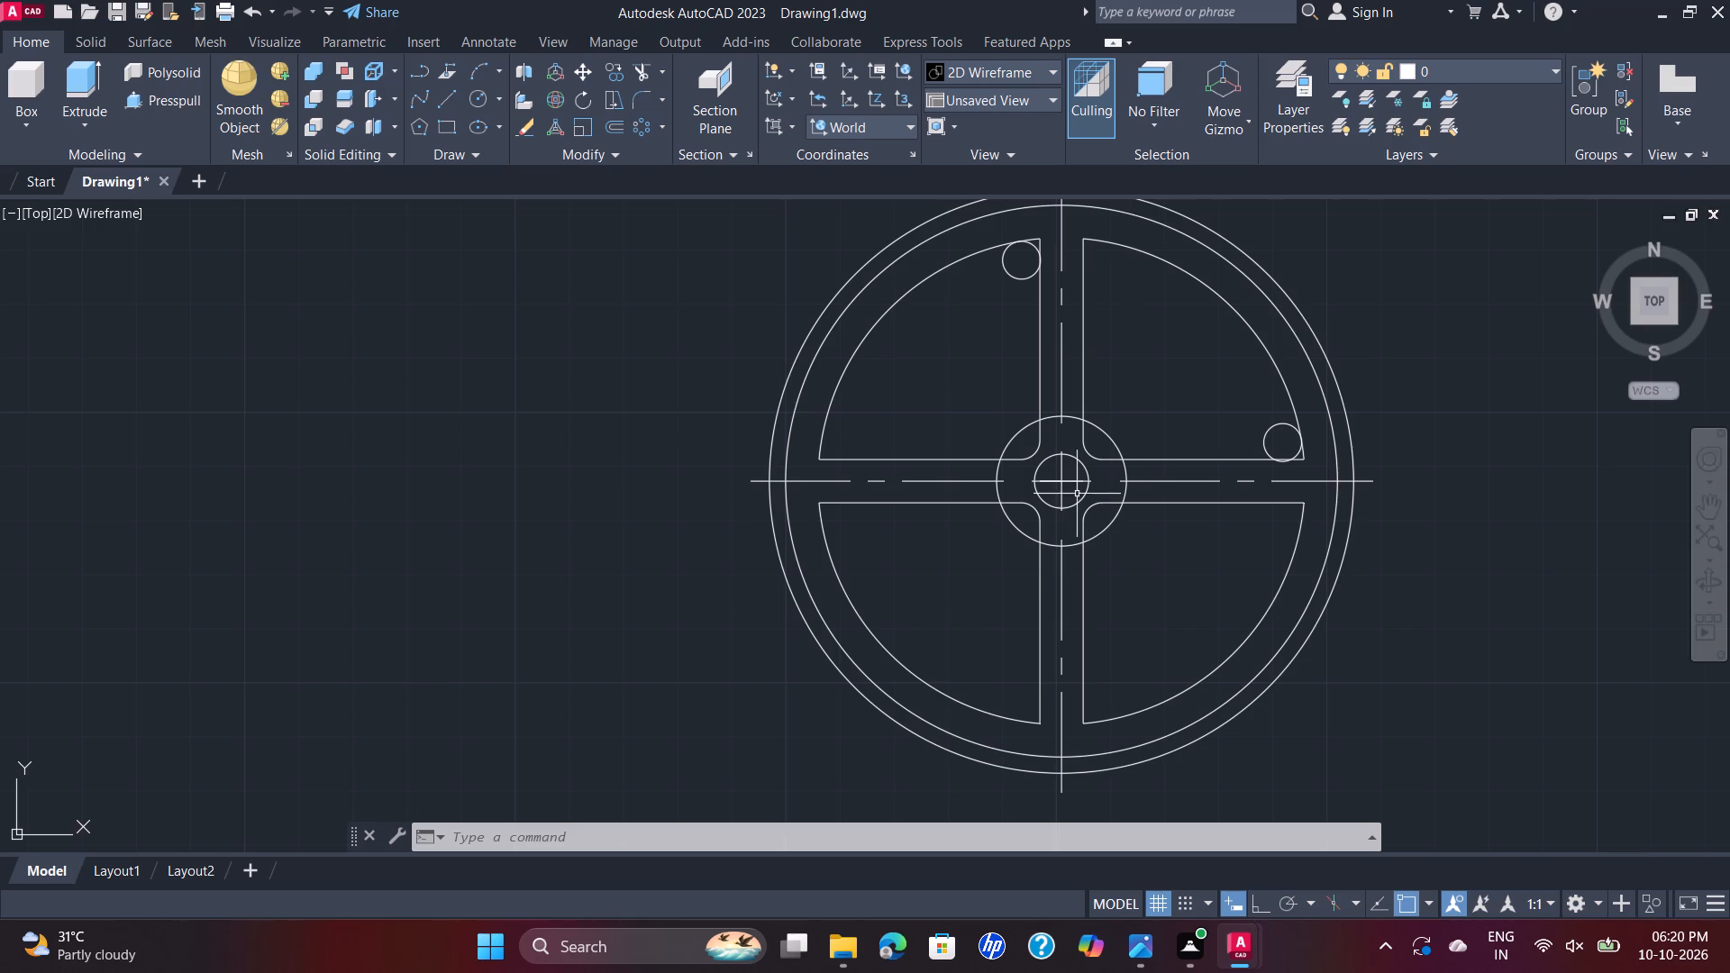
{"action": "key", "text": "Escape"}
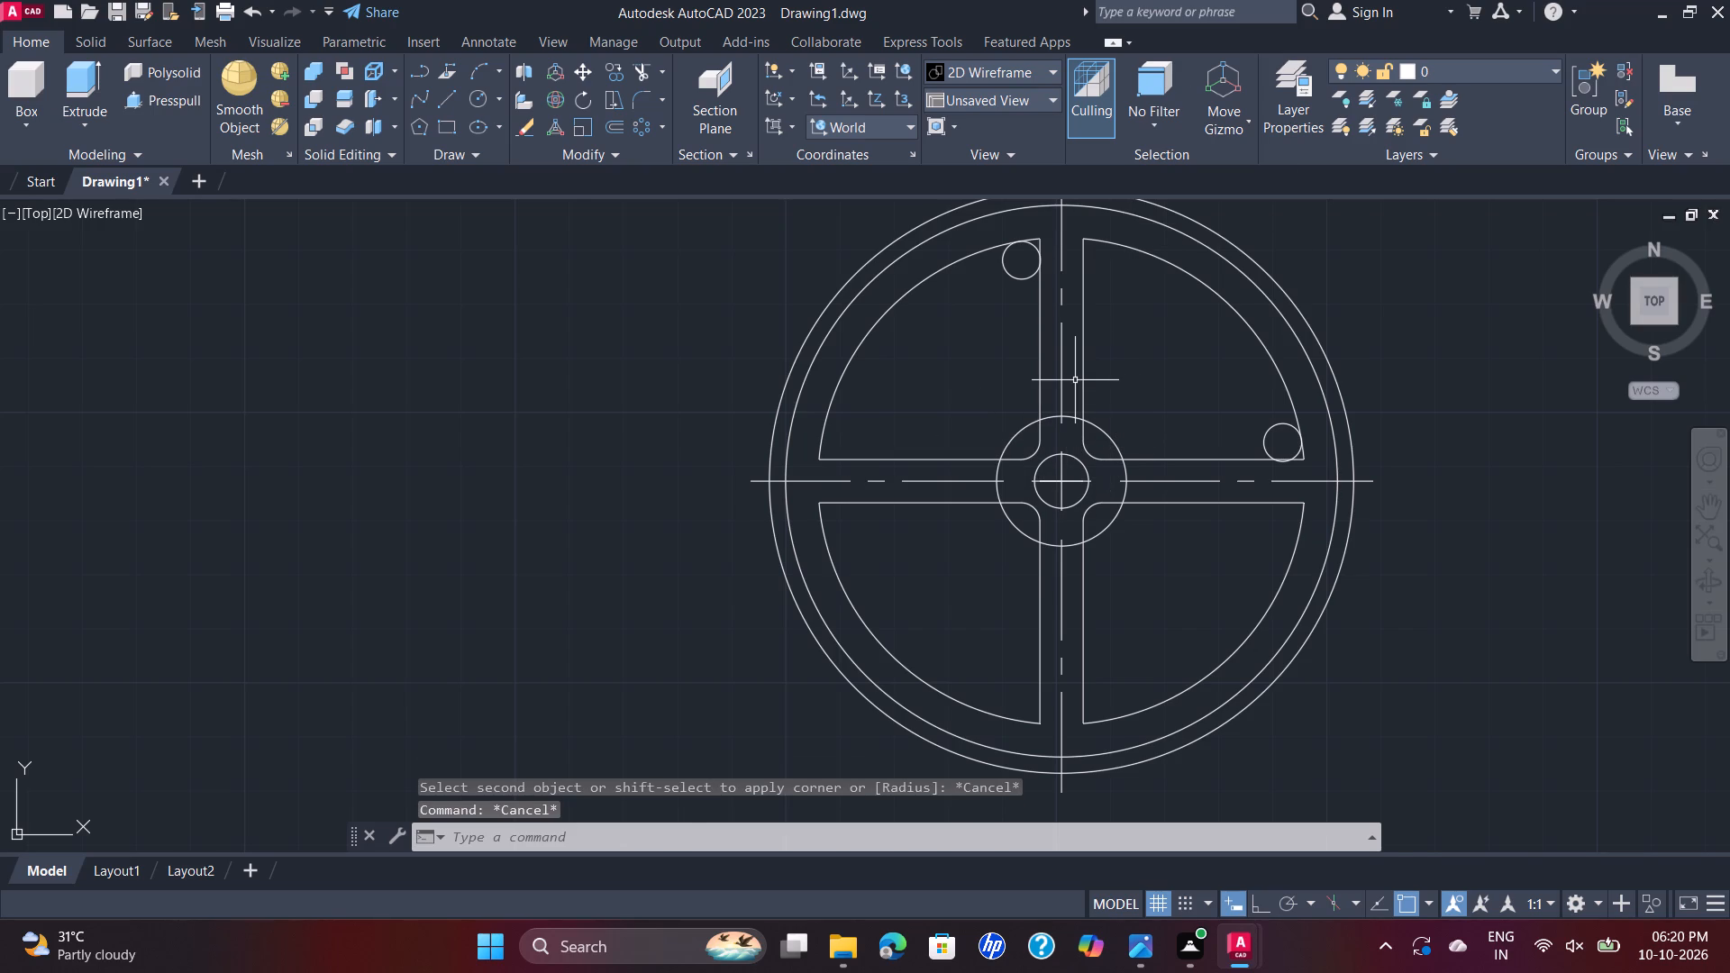
Undo back through the copied and original small circles and the four hub-corner fillets, leaving the openings' hub corners unrounded.
{"action": "key", "text": "ctrl+z"}
{"action": "key", "text": "ctrl+z"}
{"action": "key", "text": "ctrl+z"}
{"action": "key", "text": "ctrl+z"}
{"action": "key", "text": "ctrl+z"}
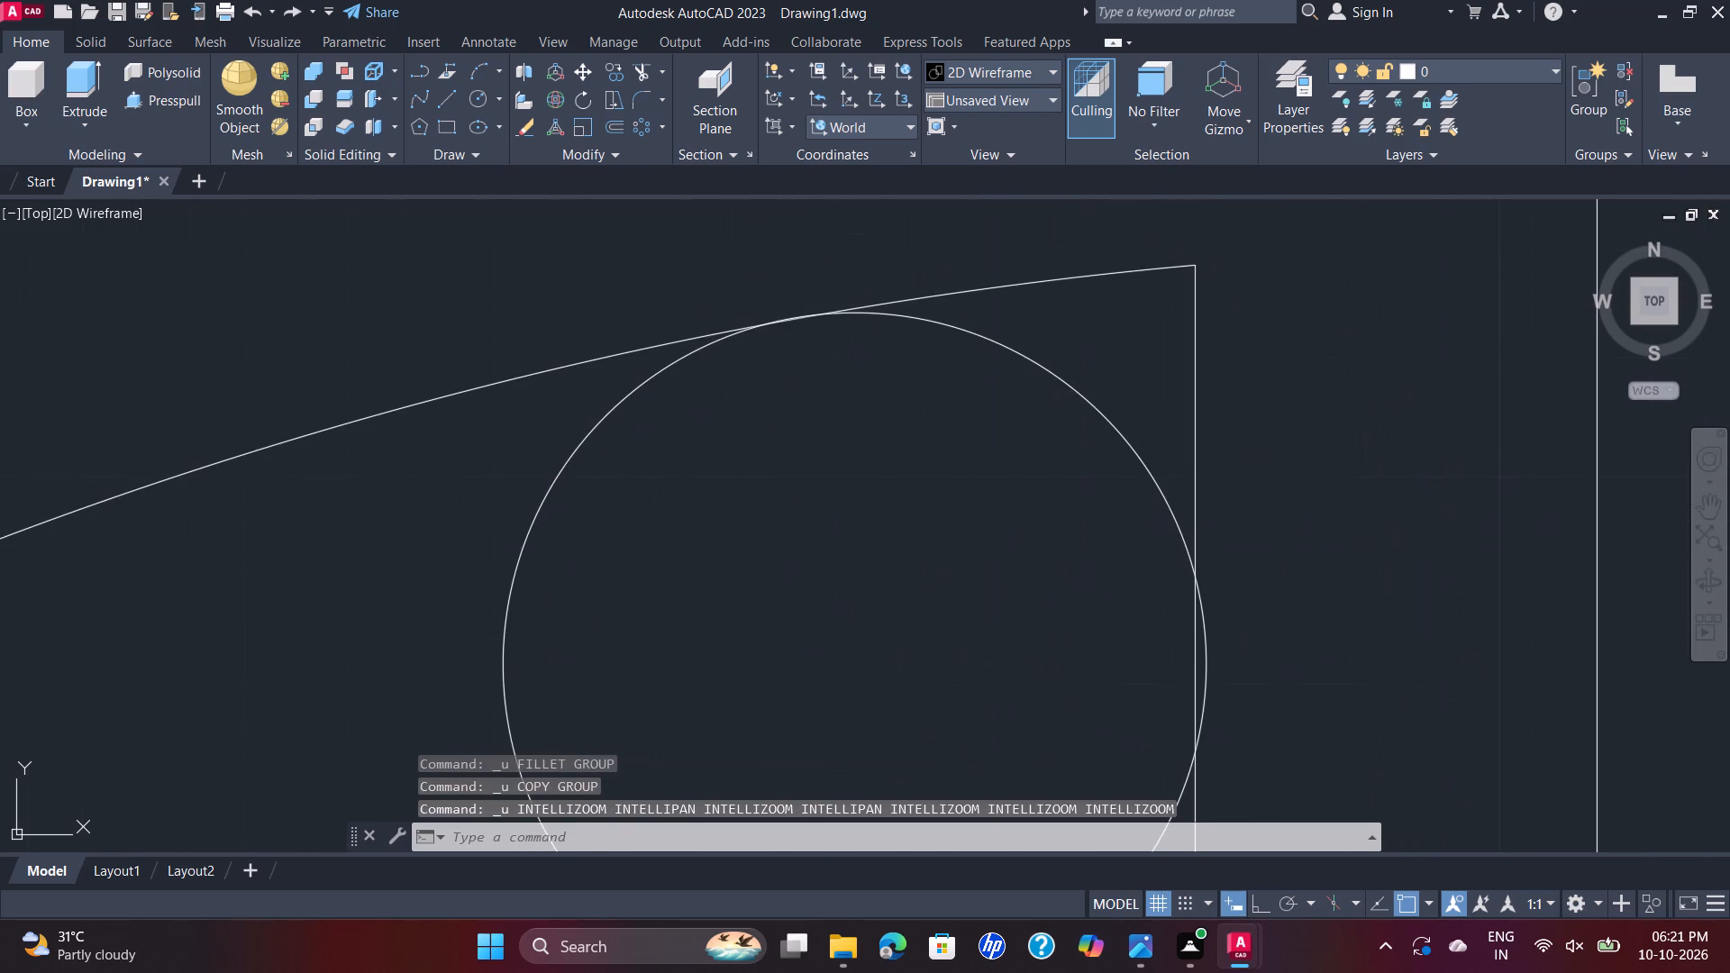
{"action": "key", "text": "ctrl+z"}
{"action": "key", "text": "ctrl+z"}
{"action": "key", "text": "ctrl+z"}
{"action": "key", "text": "ctrl+z"}
{"action": "key", "text": "ctrl+z"}
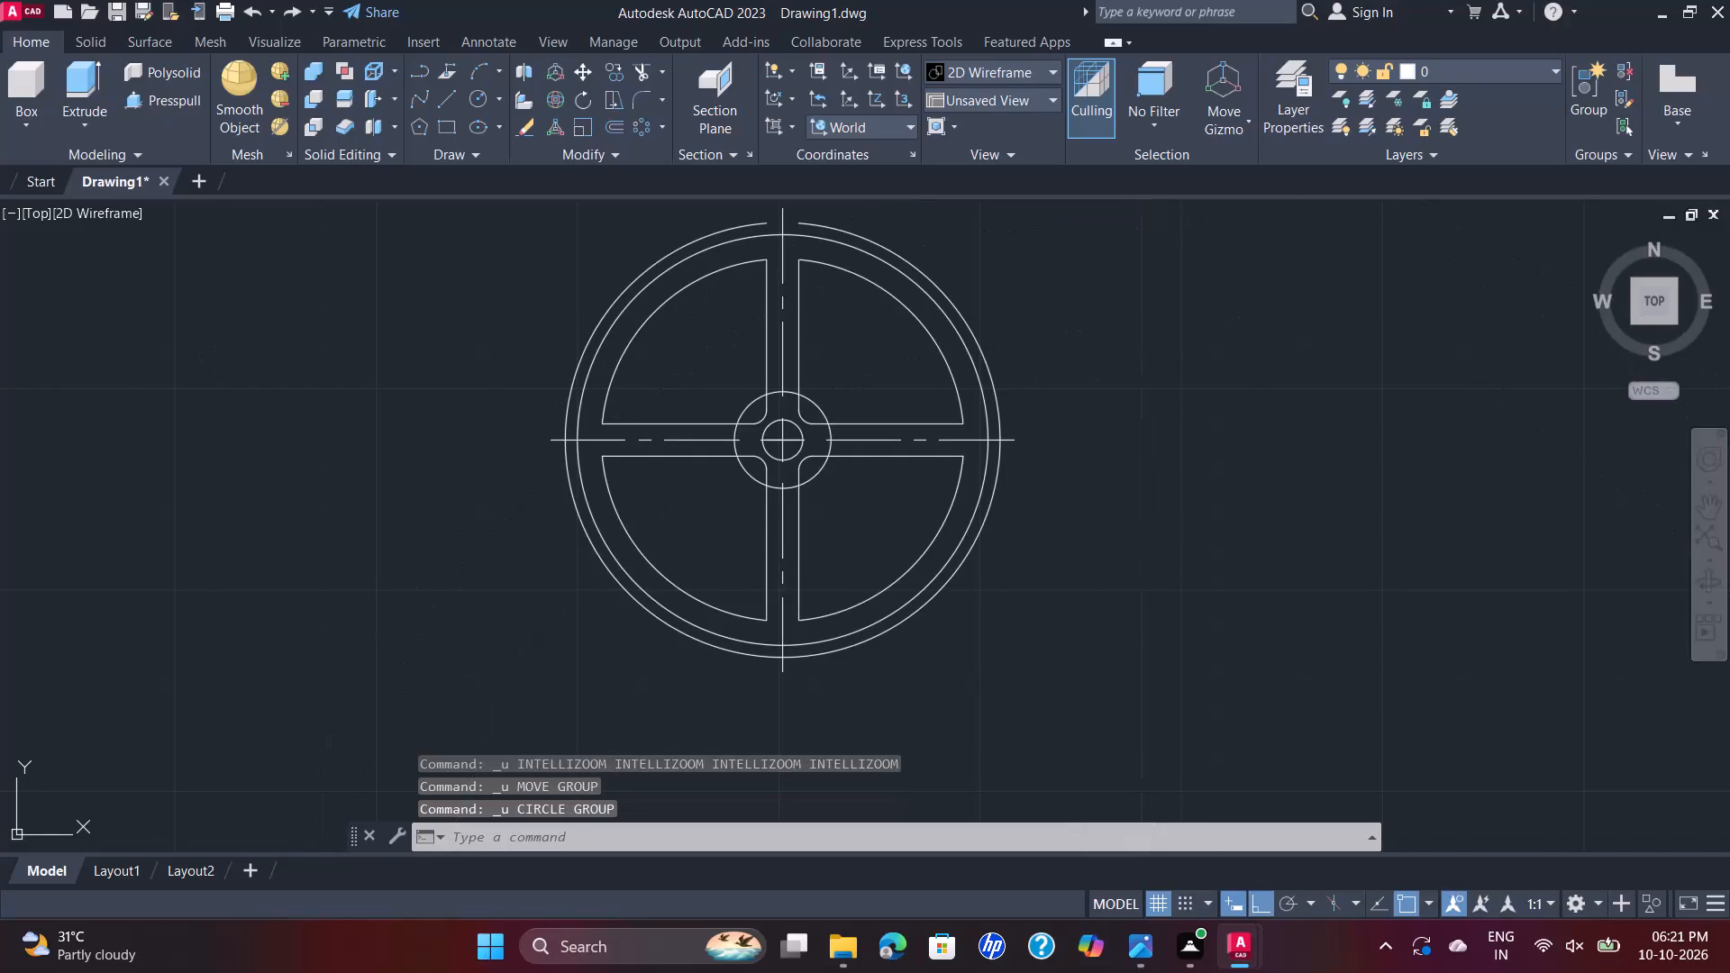
{"action": "key", "text": "ctrl+z"}
{"action": "key", "text": "ctrl+z"}
{"action": "key", "text": "ctrl+z"}
{"action": "key", "text": "ctrl+z"}
{"action": "key", "text": "ctrl+z"}
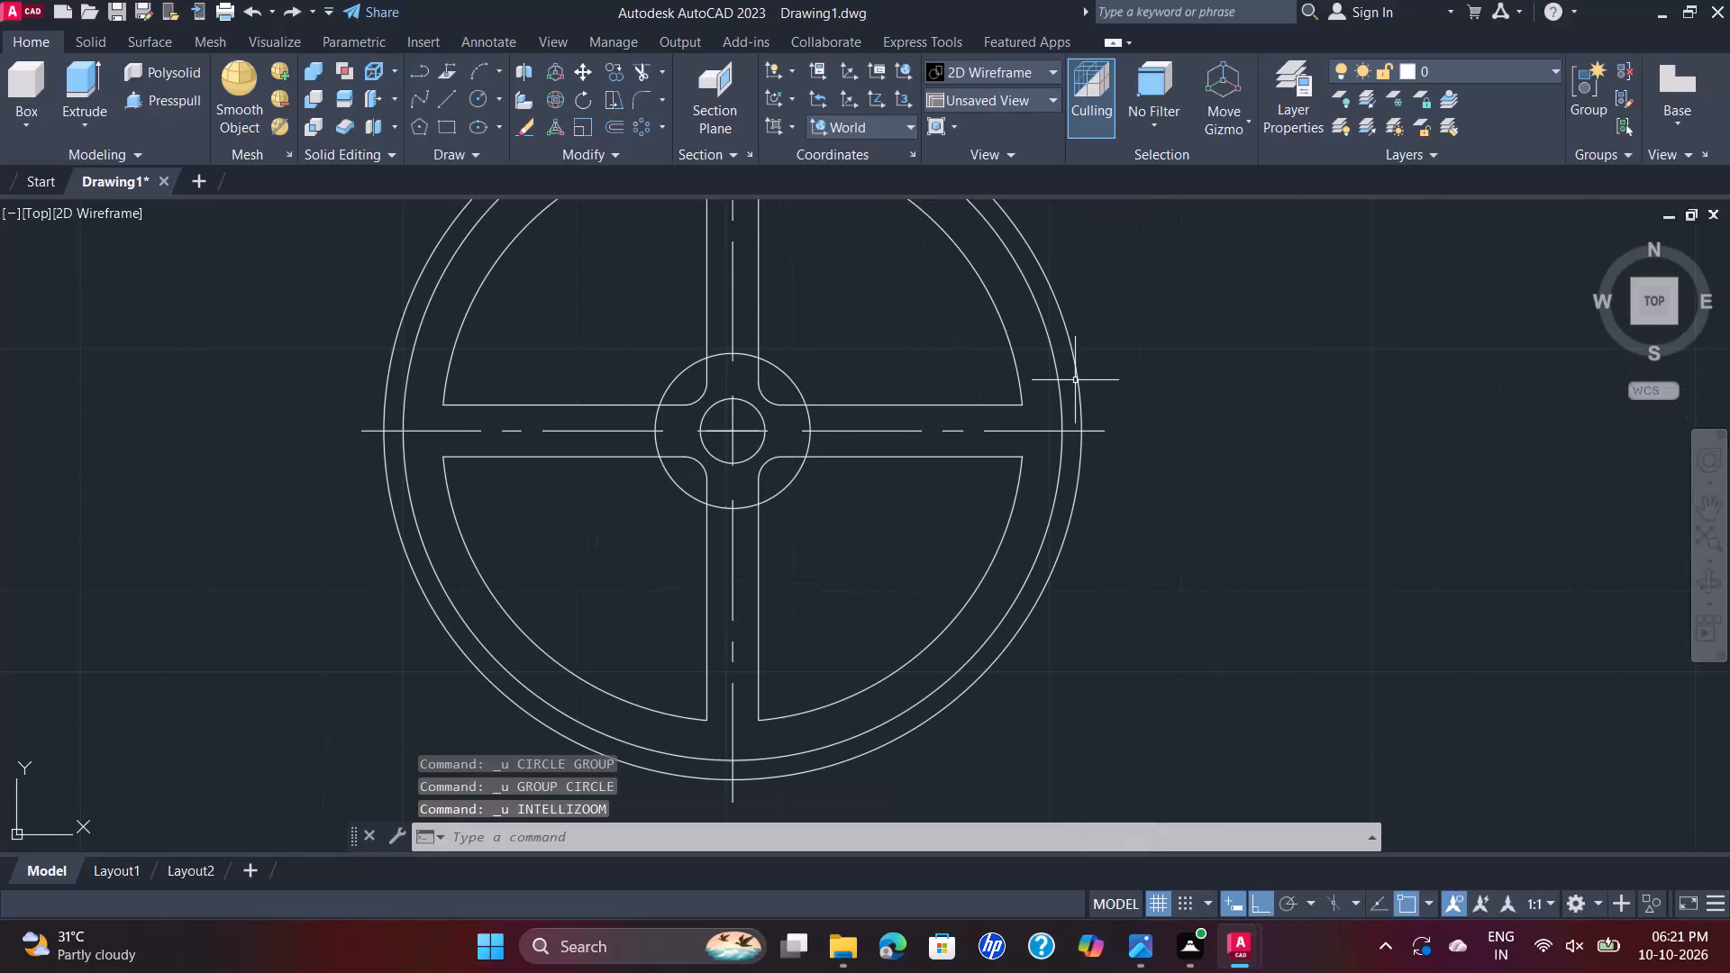
{"action": "key", "text": "ctrl+z"}
{"action": "key", "text": "ctrl+z"}
{"action": "key", "text": "ctrl+z"}
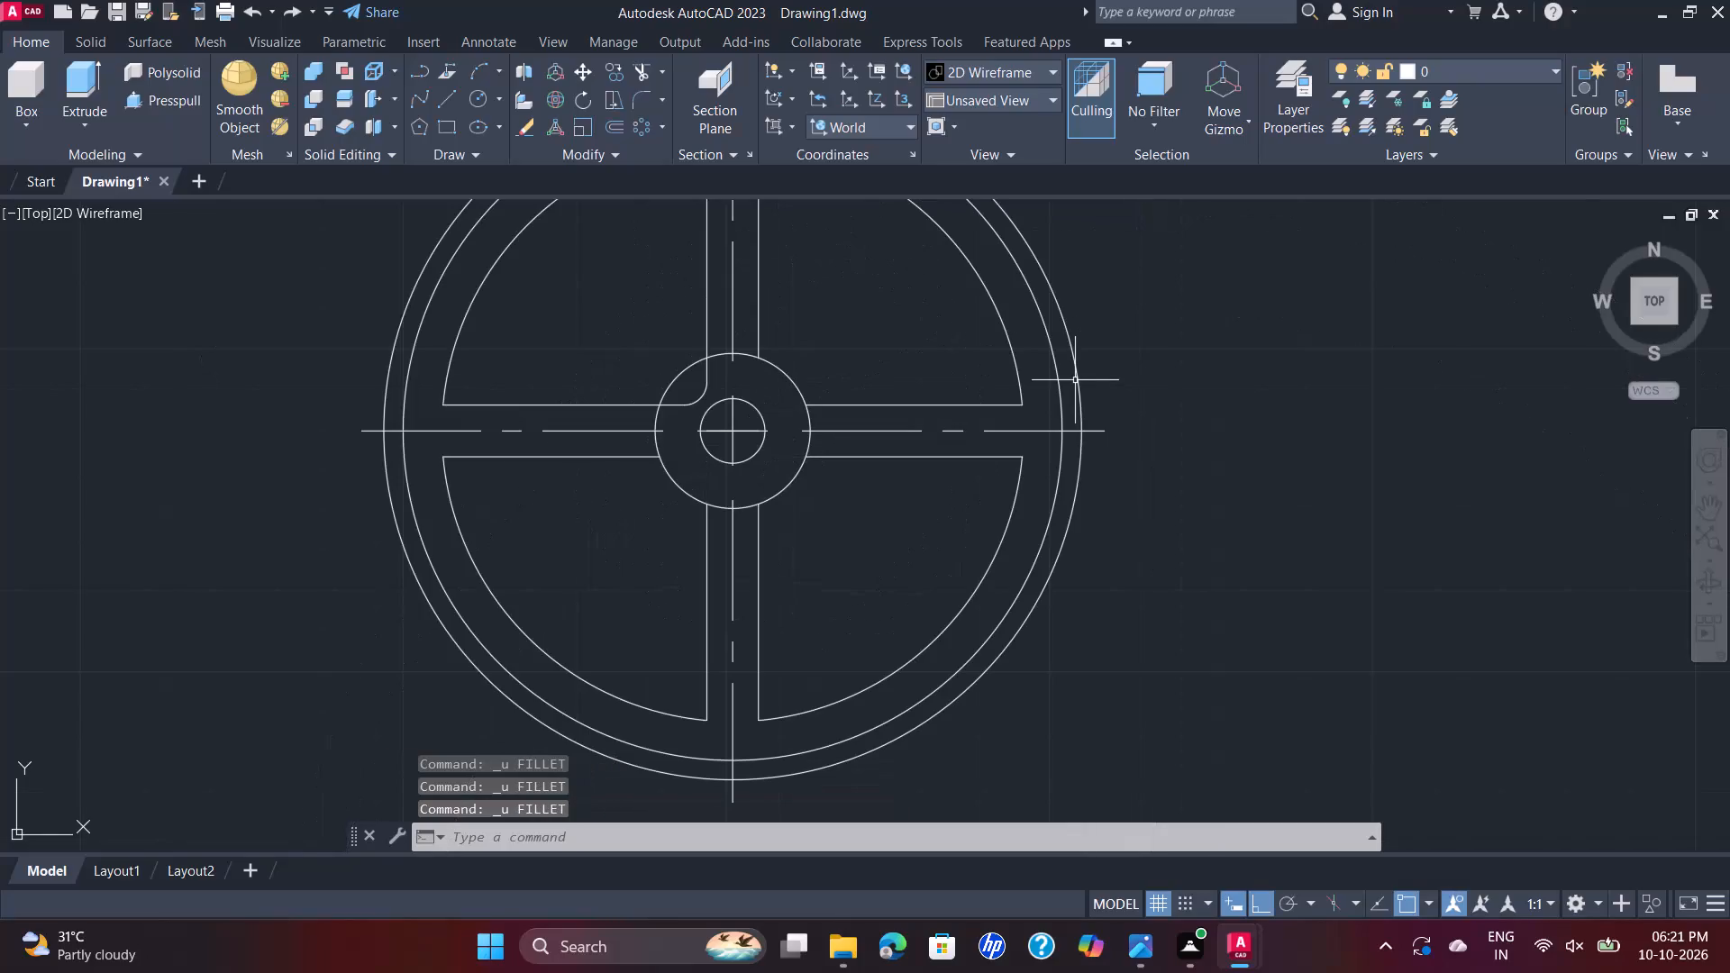
{"action": "key", "text": "ctrl+z"}
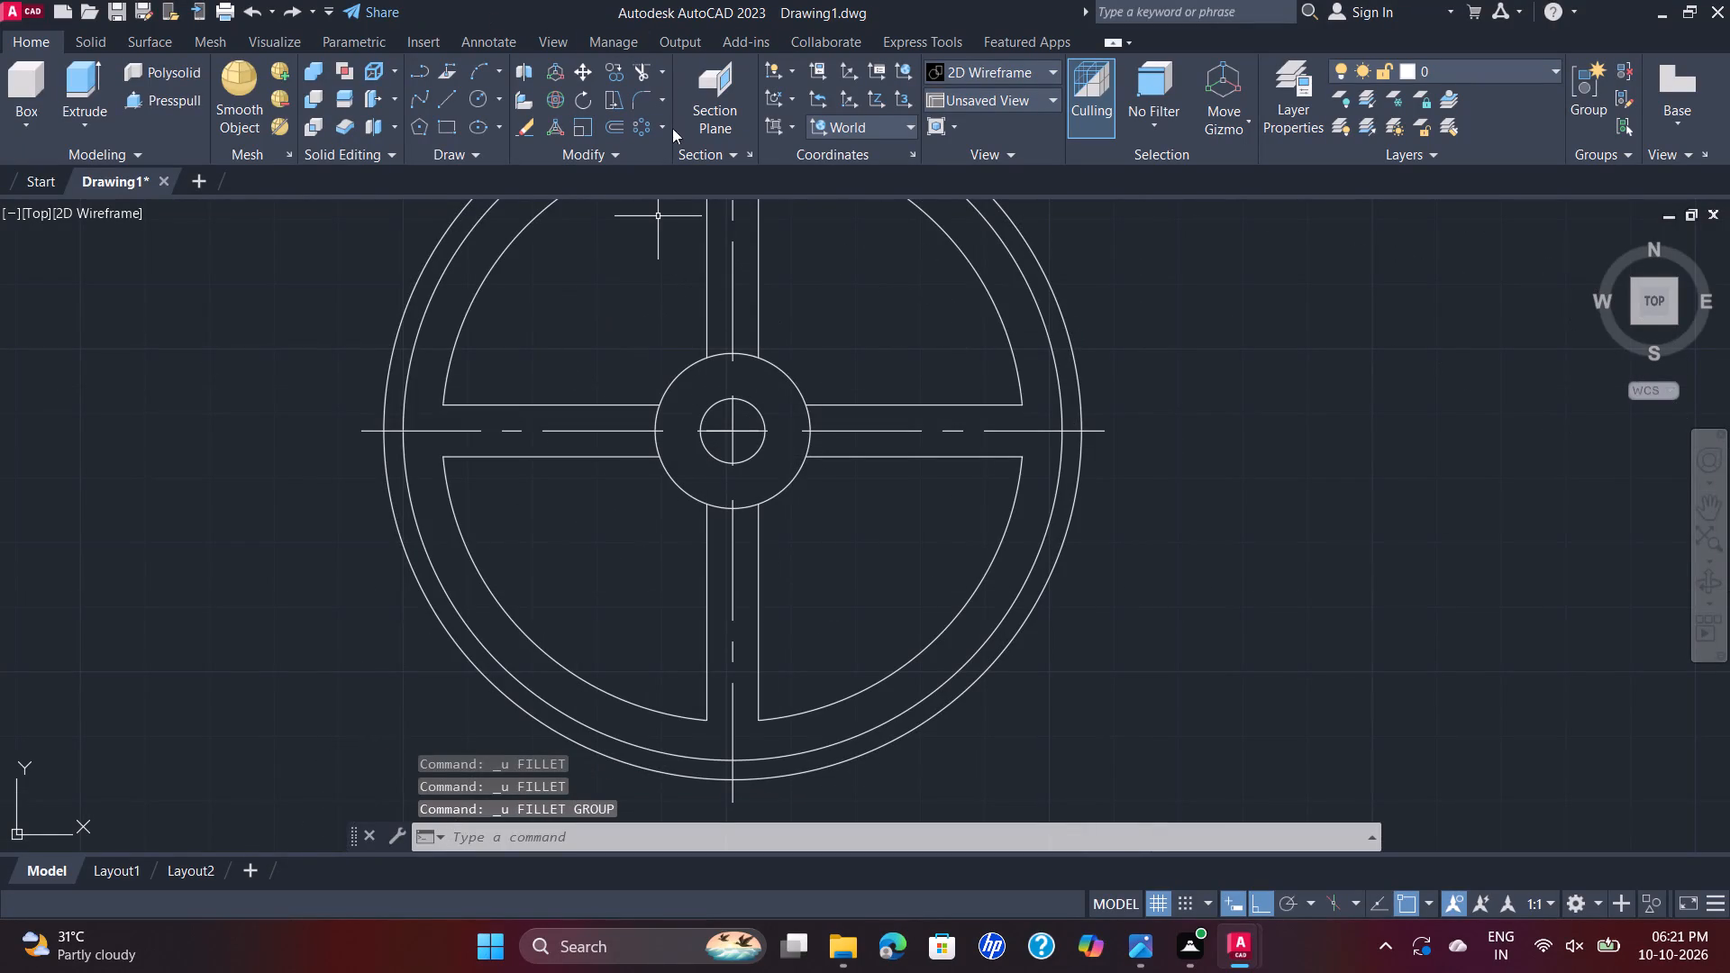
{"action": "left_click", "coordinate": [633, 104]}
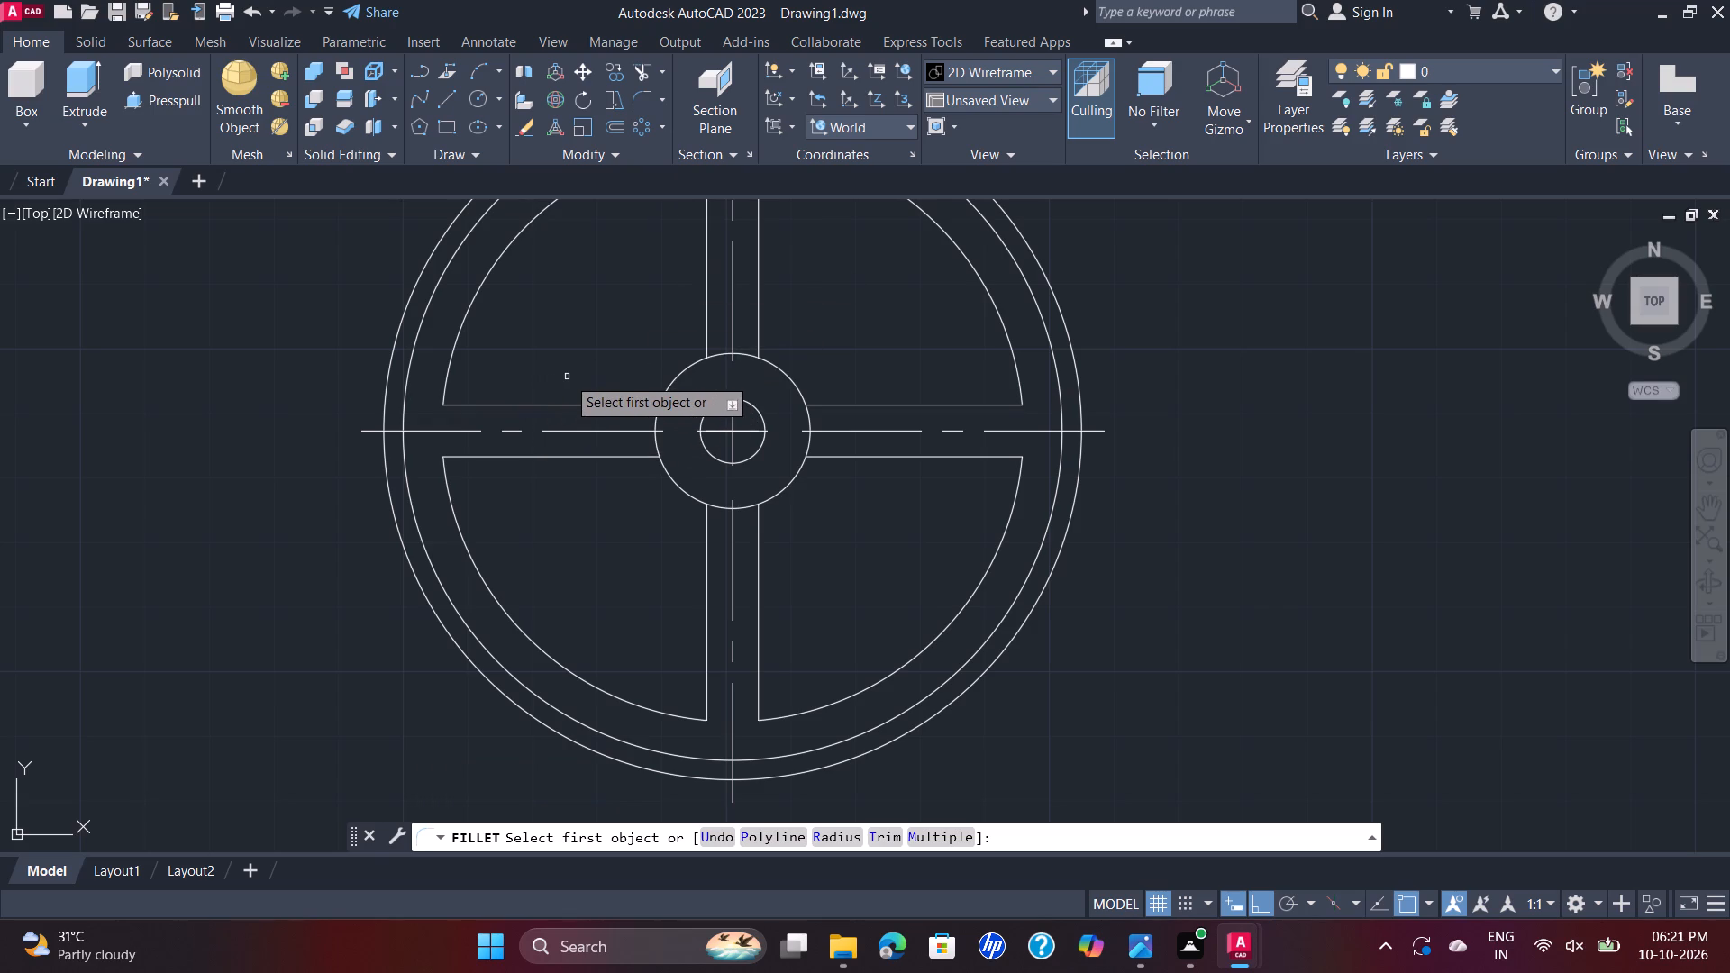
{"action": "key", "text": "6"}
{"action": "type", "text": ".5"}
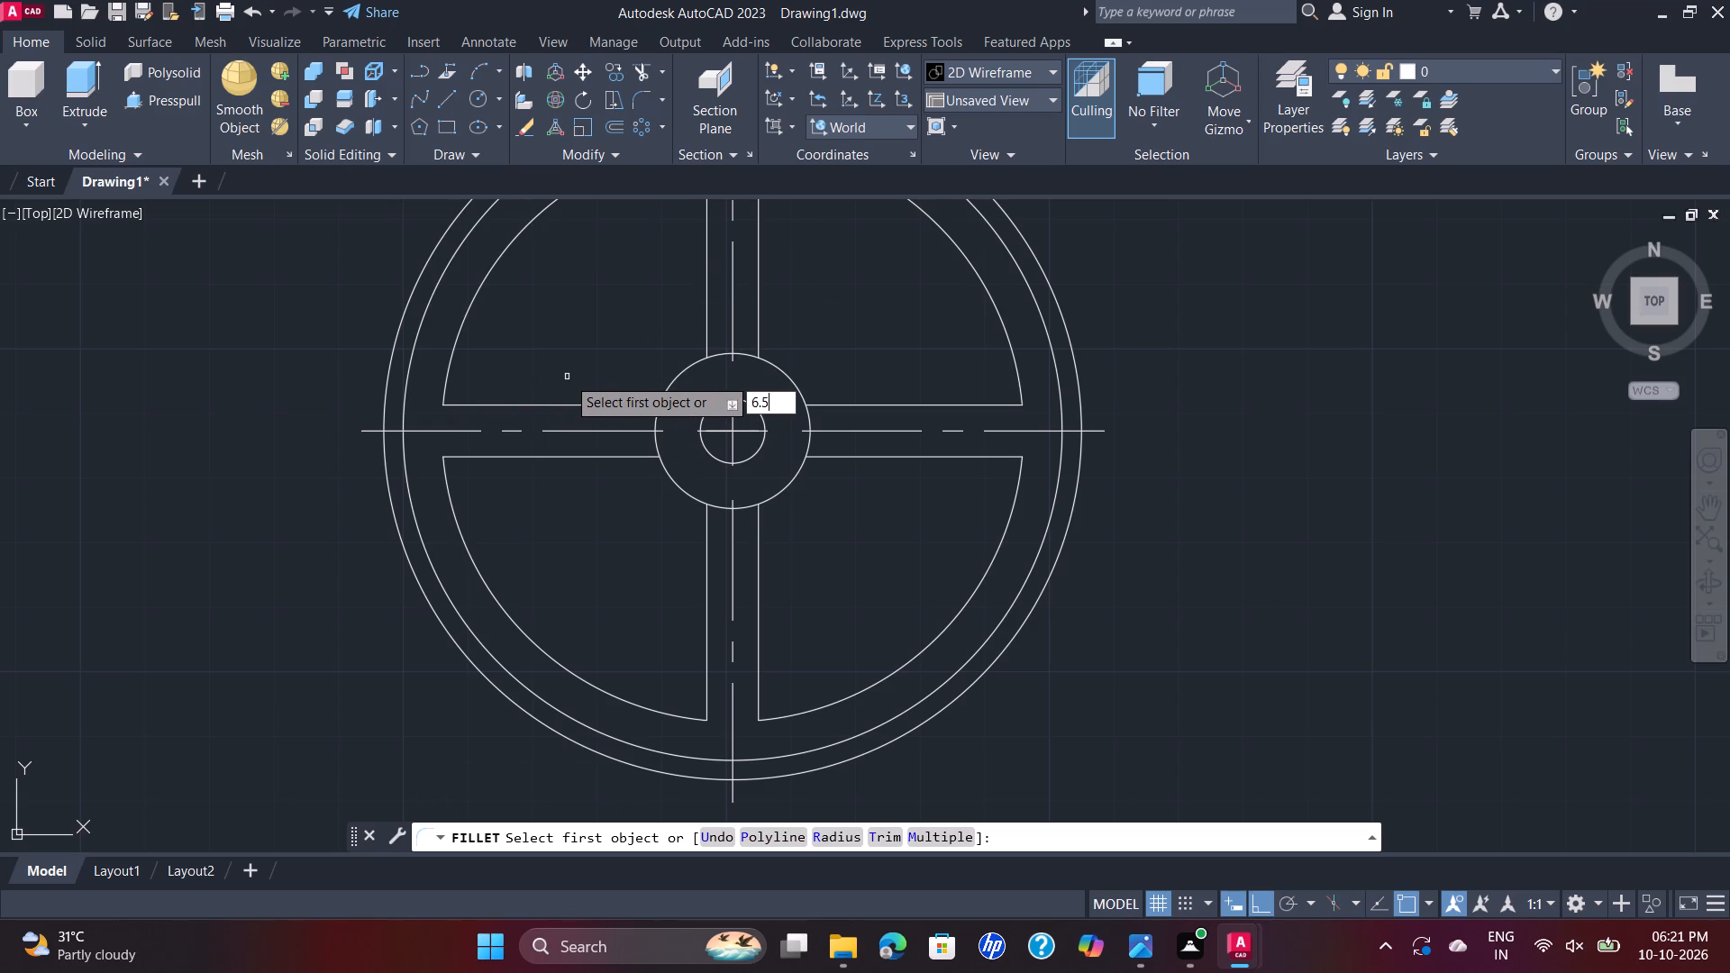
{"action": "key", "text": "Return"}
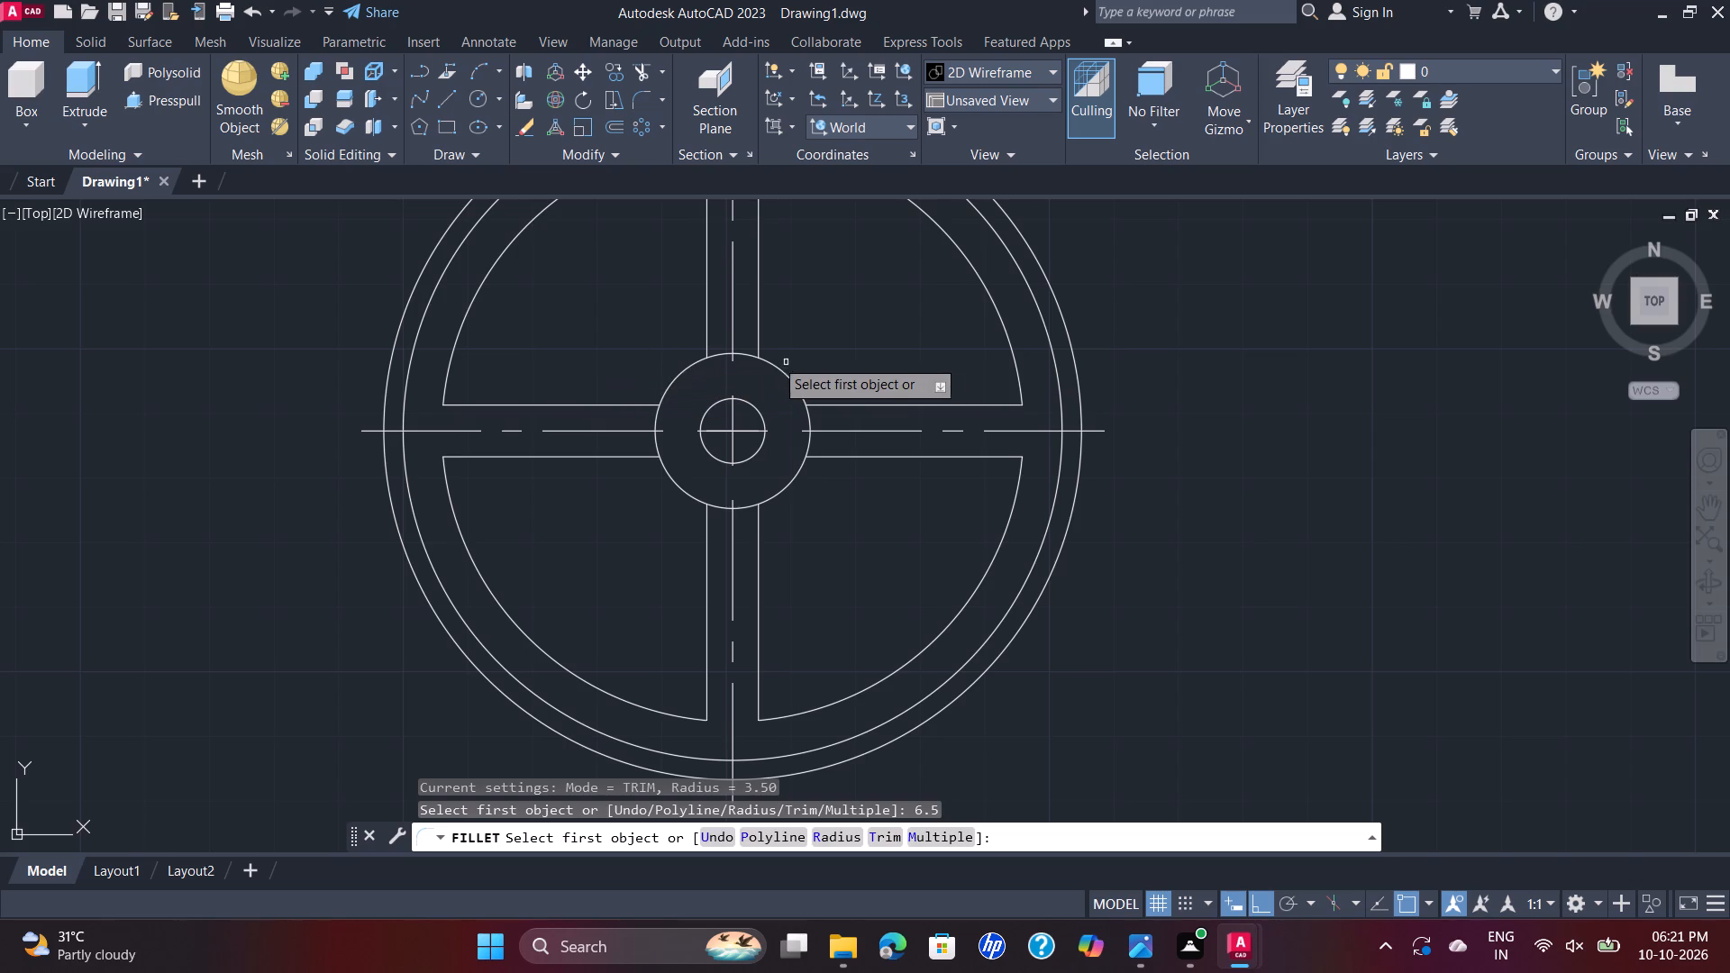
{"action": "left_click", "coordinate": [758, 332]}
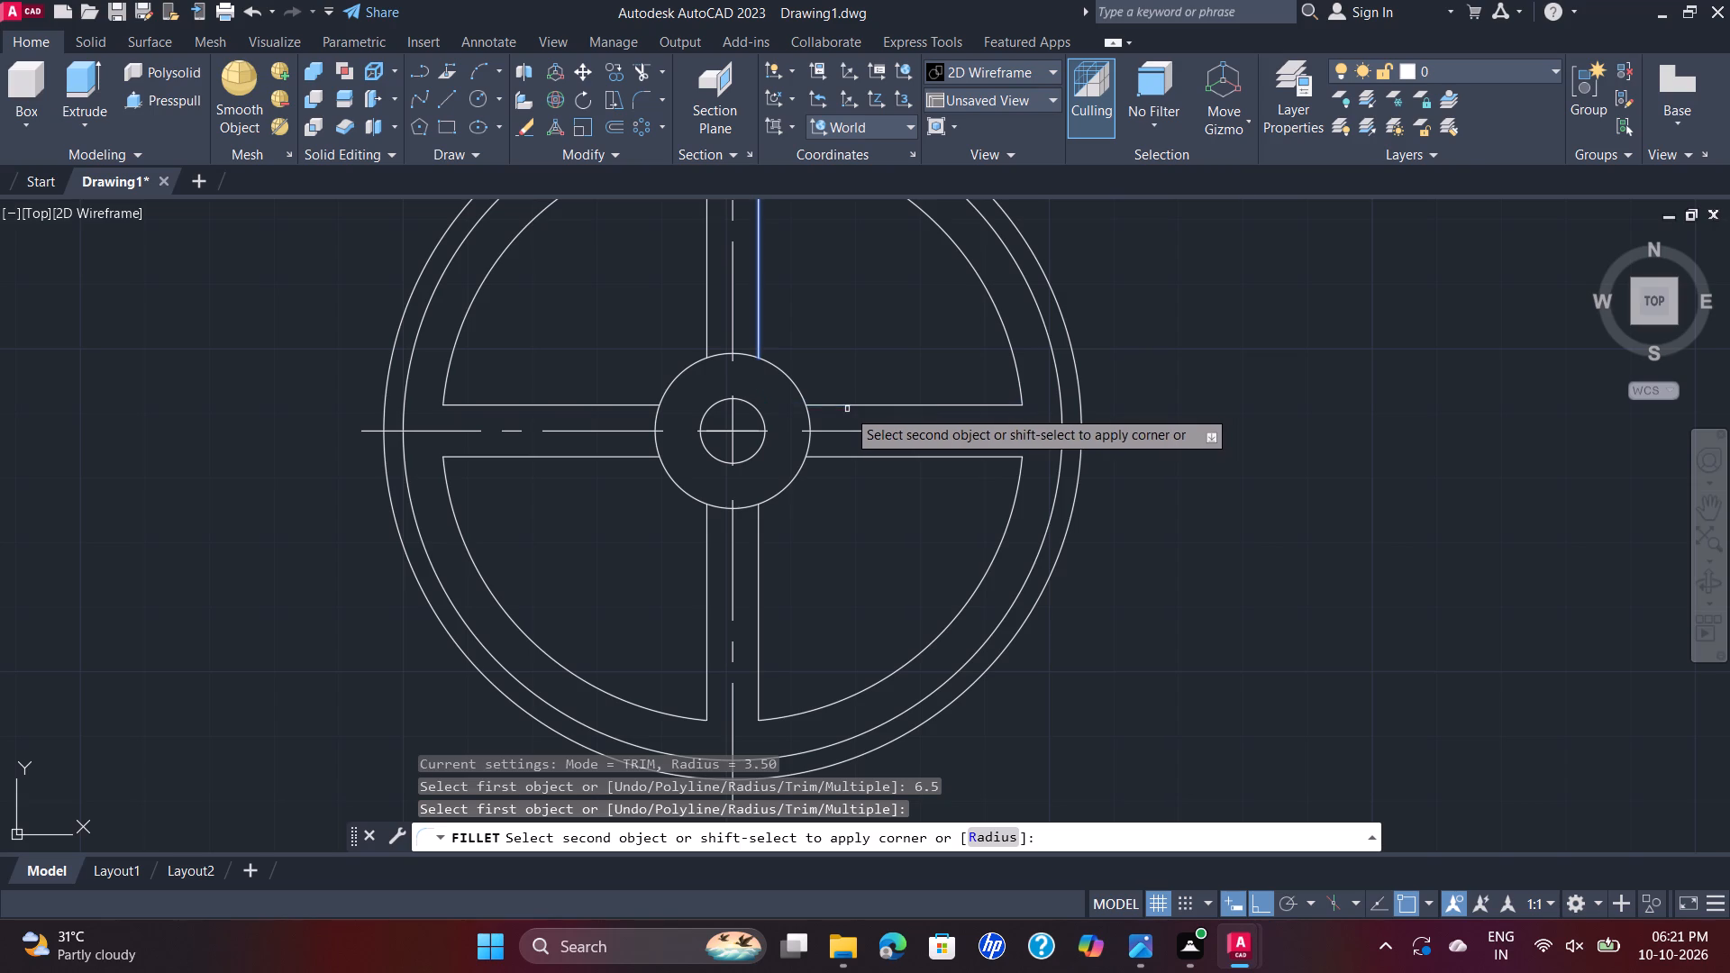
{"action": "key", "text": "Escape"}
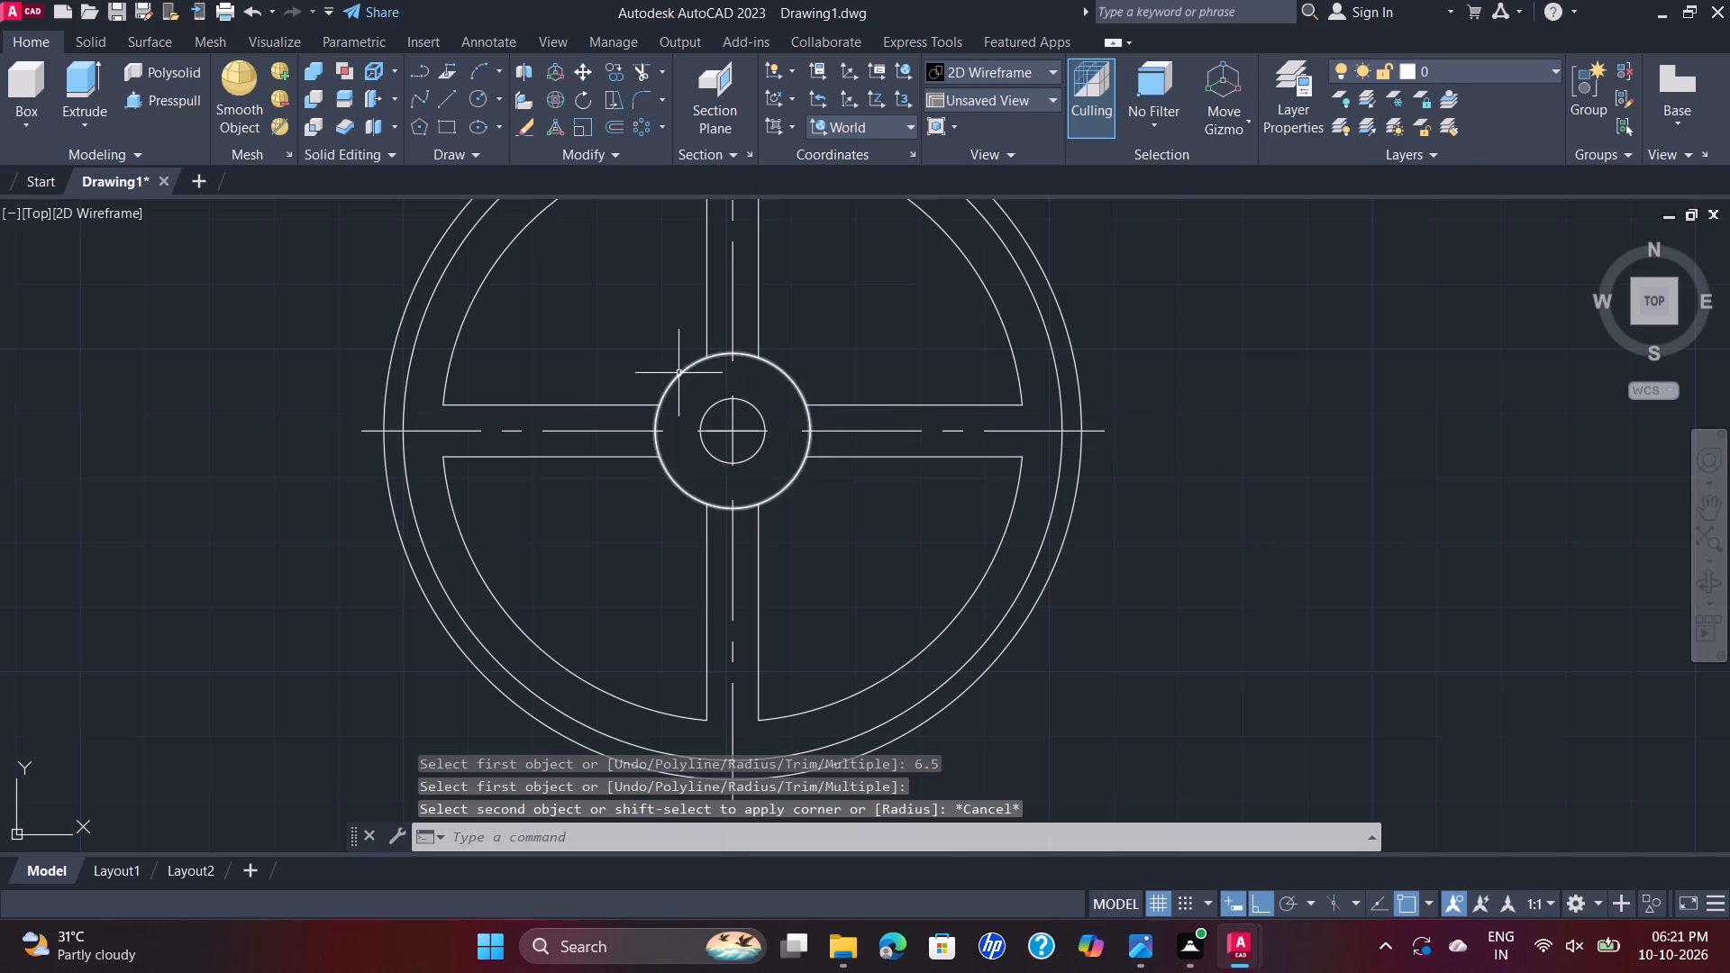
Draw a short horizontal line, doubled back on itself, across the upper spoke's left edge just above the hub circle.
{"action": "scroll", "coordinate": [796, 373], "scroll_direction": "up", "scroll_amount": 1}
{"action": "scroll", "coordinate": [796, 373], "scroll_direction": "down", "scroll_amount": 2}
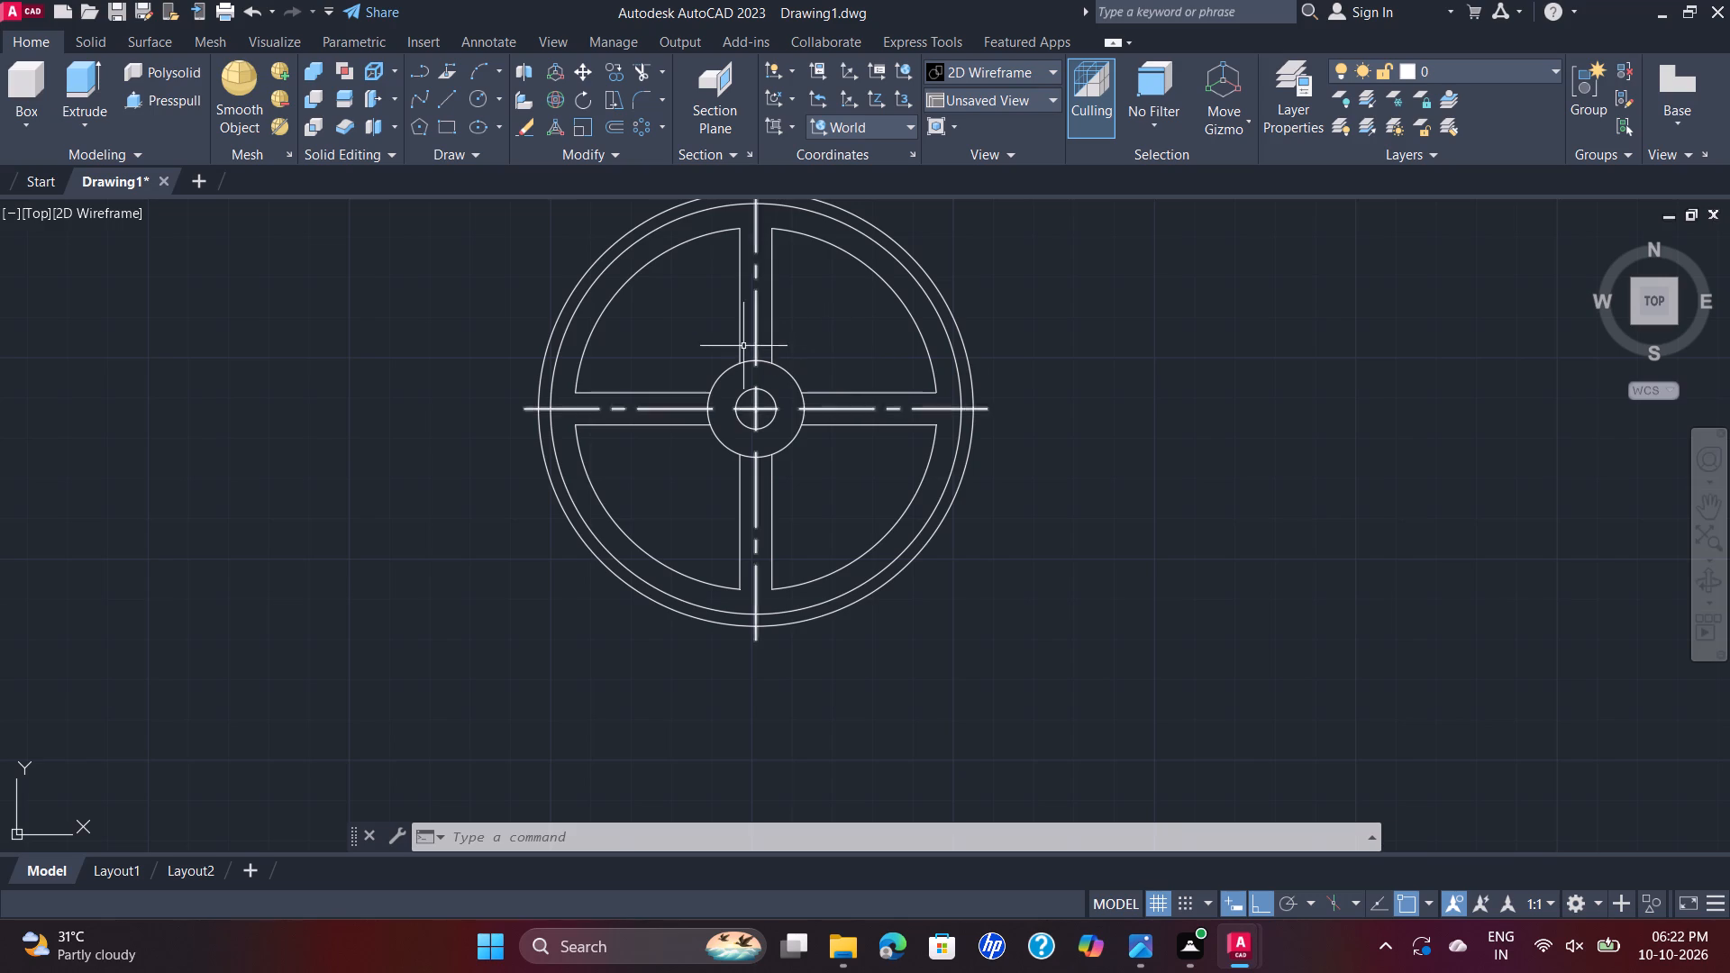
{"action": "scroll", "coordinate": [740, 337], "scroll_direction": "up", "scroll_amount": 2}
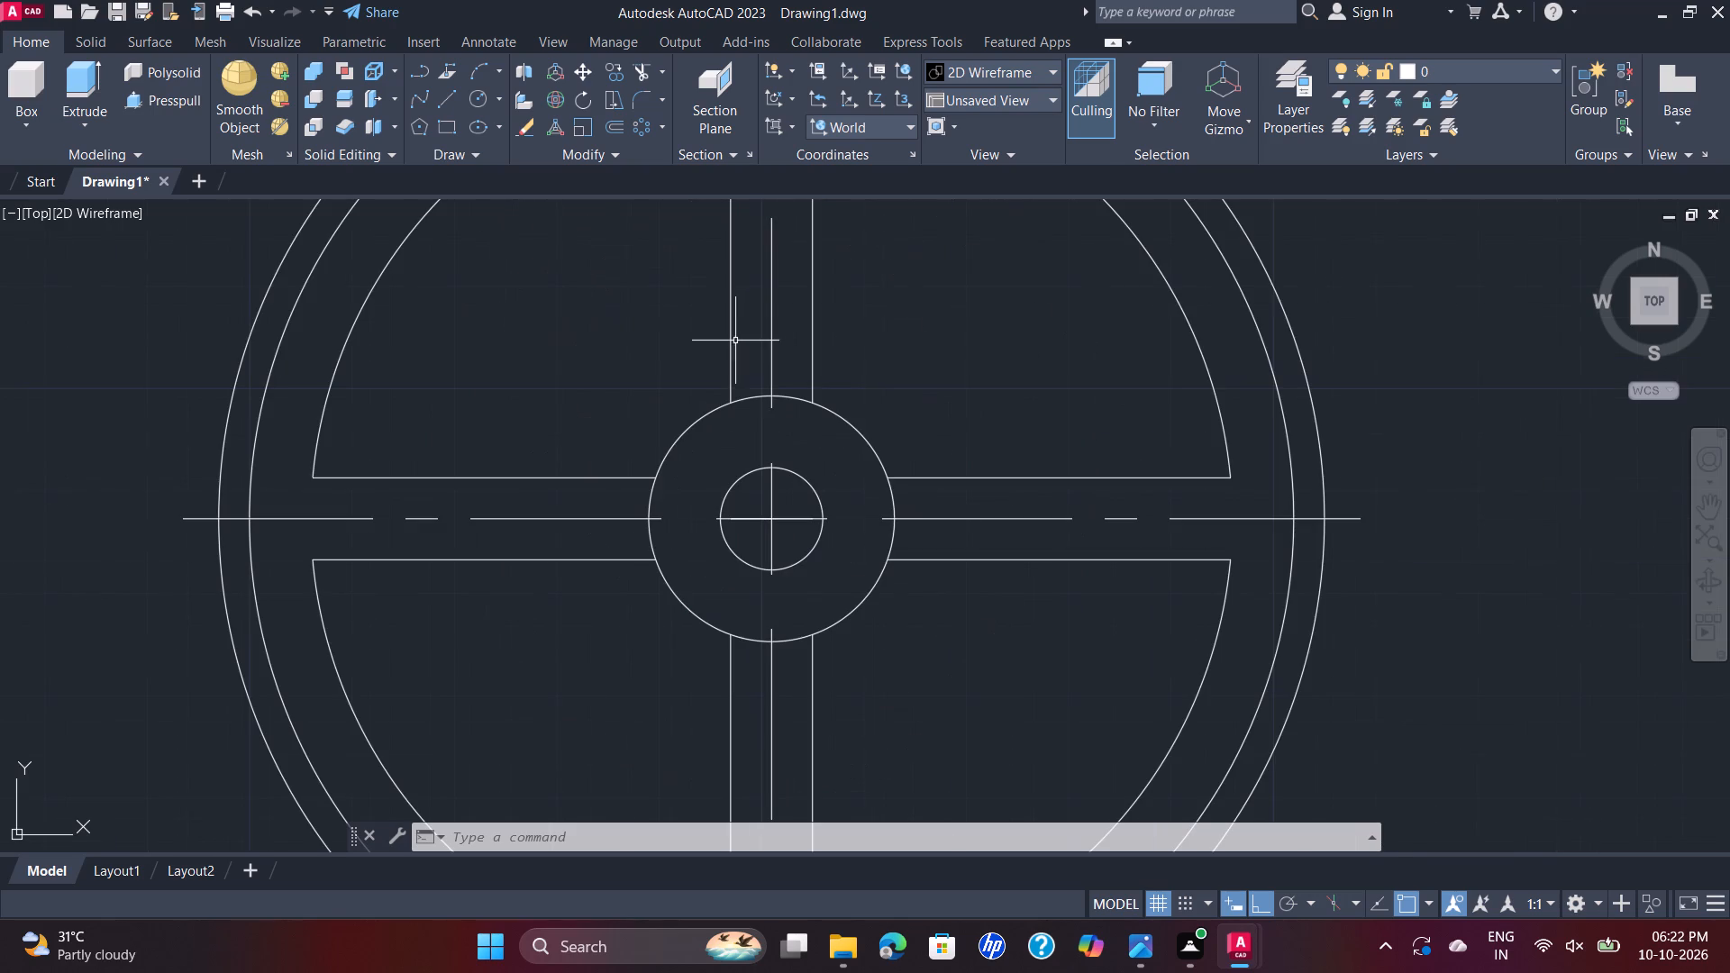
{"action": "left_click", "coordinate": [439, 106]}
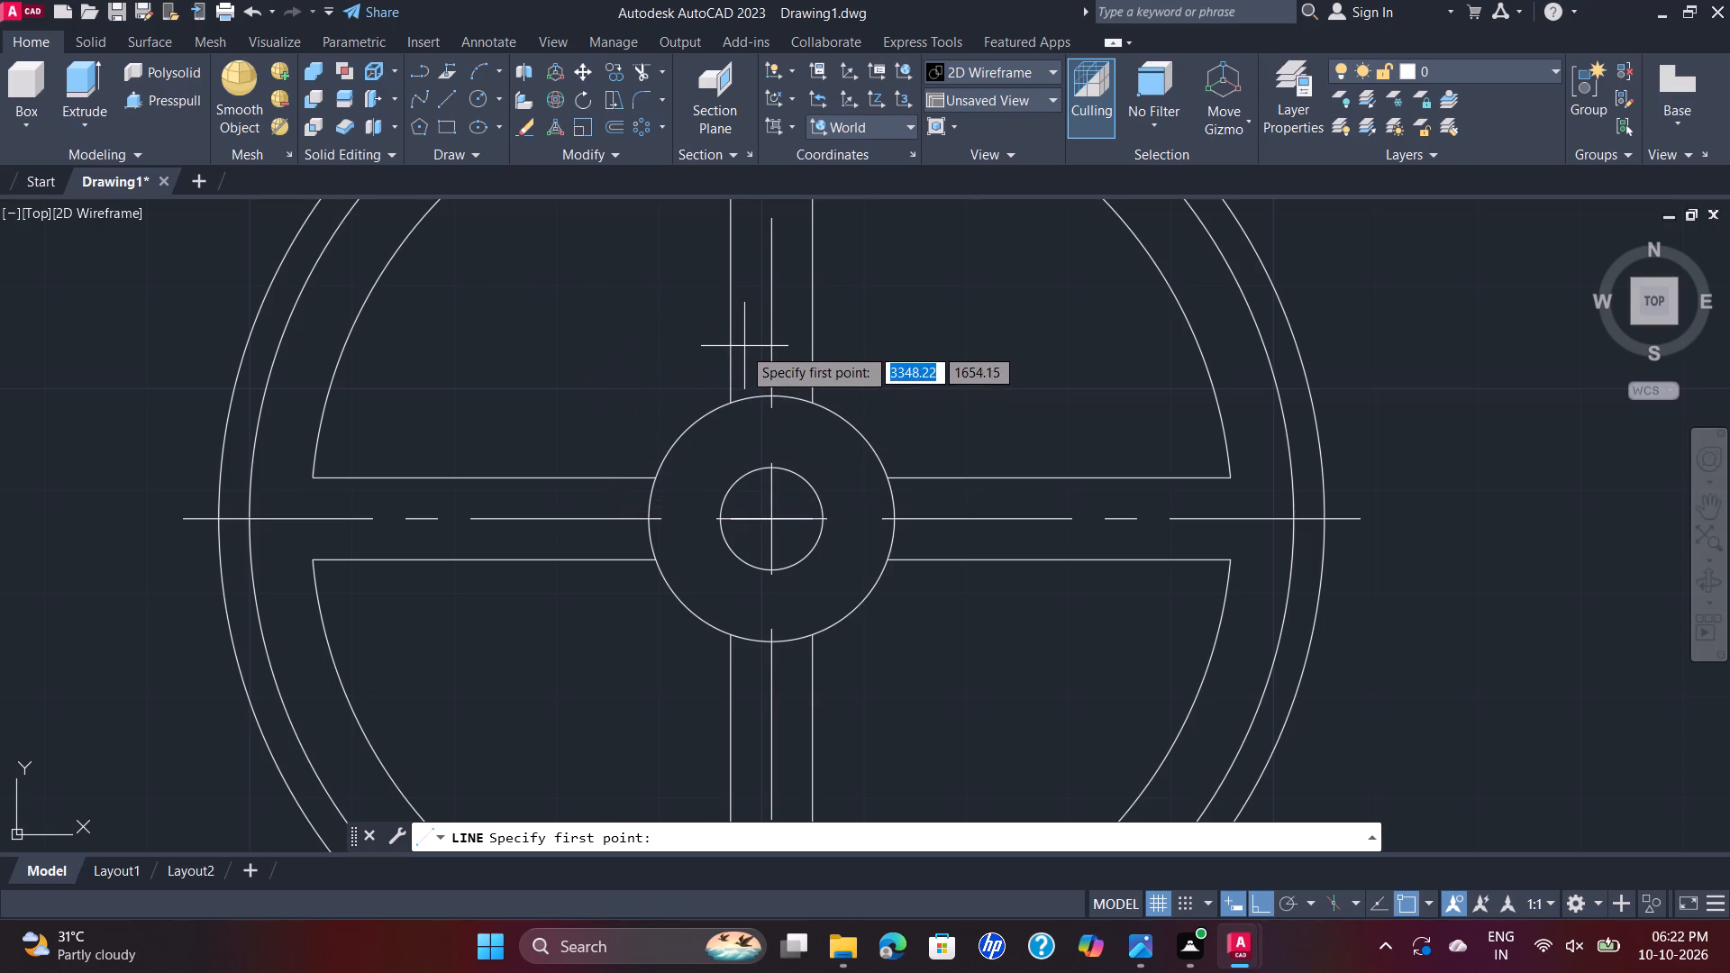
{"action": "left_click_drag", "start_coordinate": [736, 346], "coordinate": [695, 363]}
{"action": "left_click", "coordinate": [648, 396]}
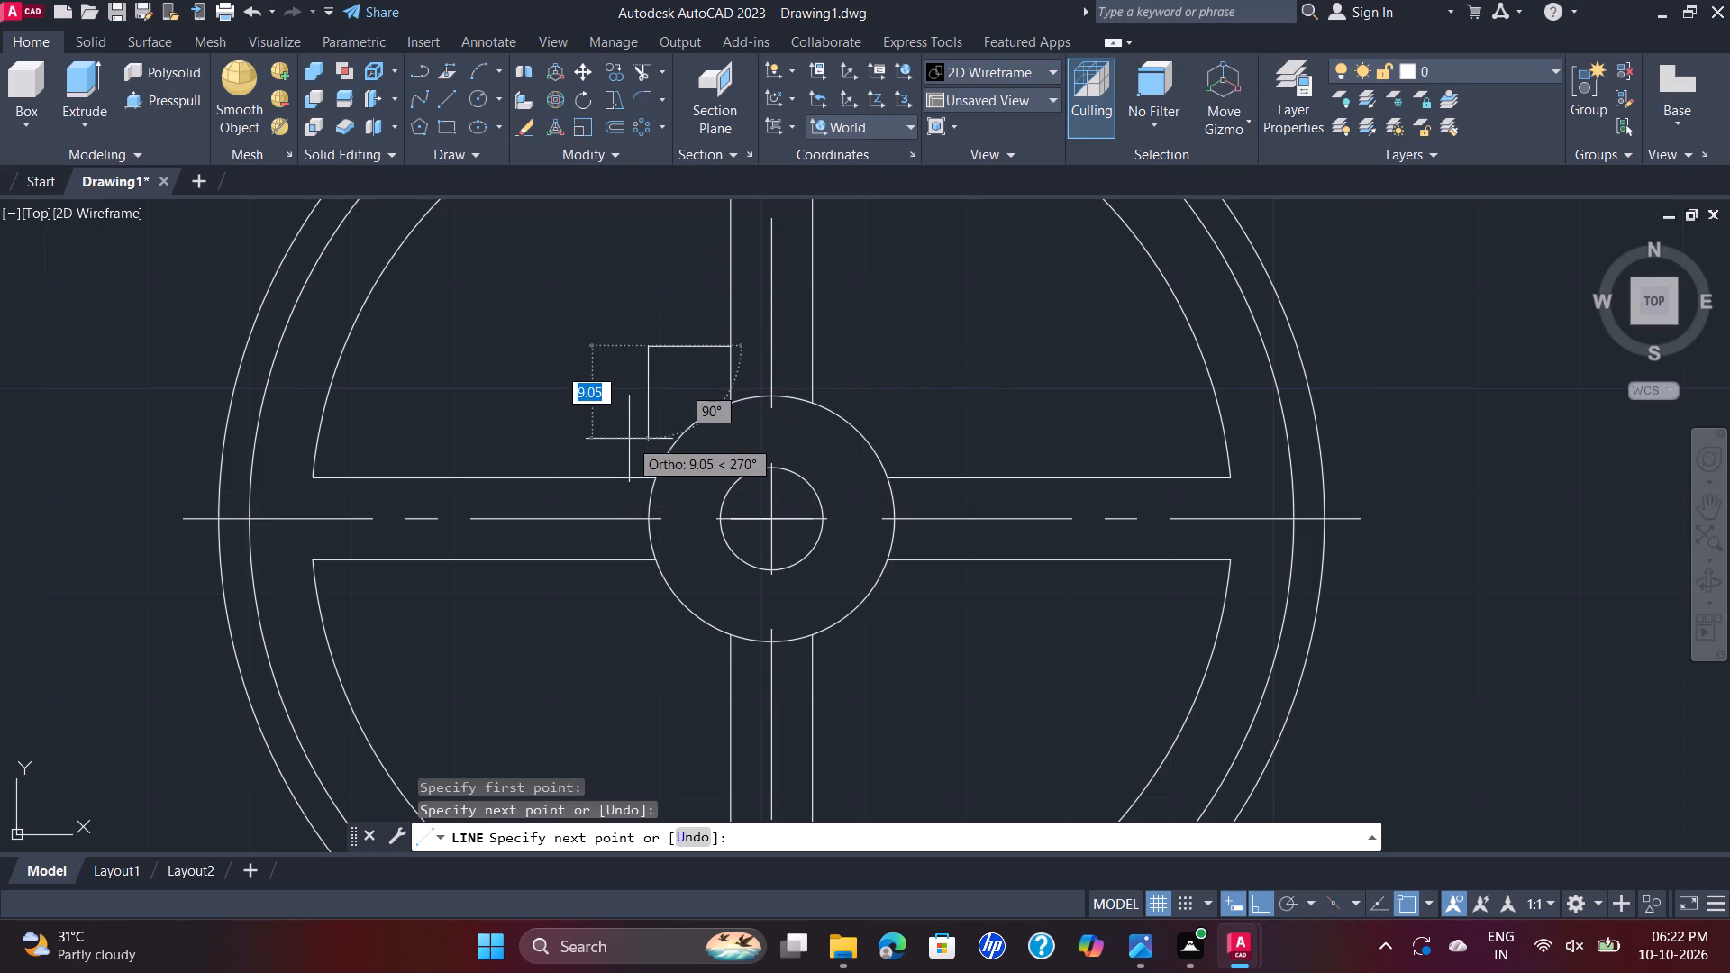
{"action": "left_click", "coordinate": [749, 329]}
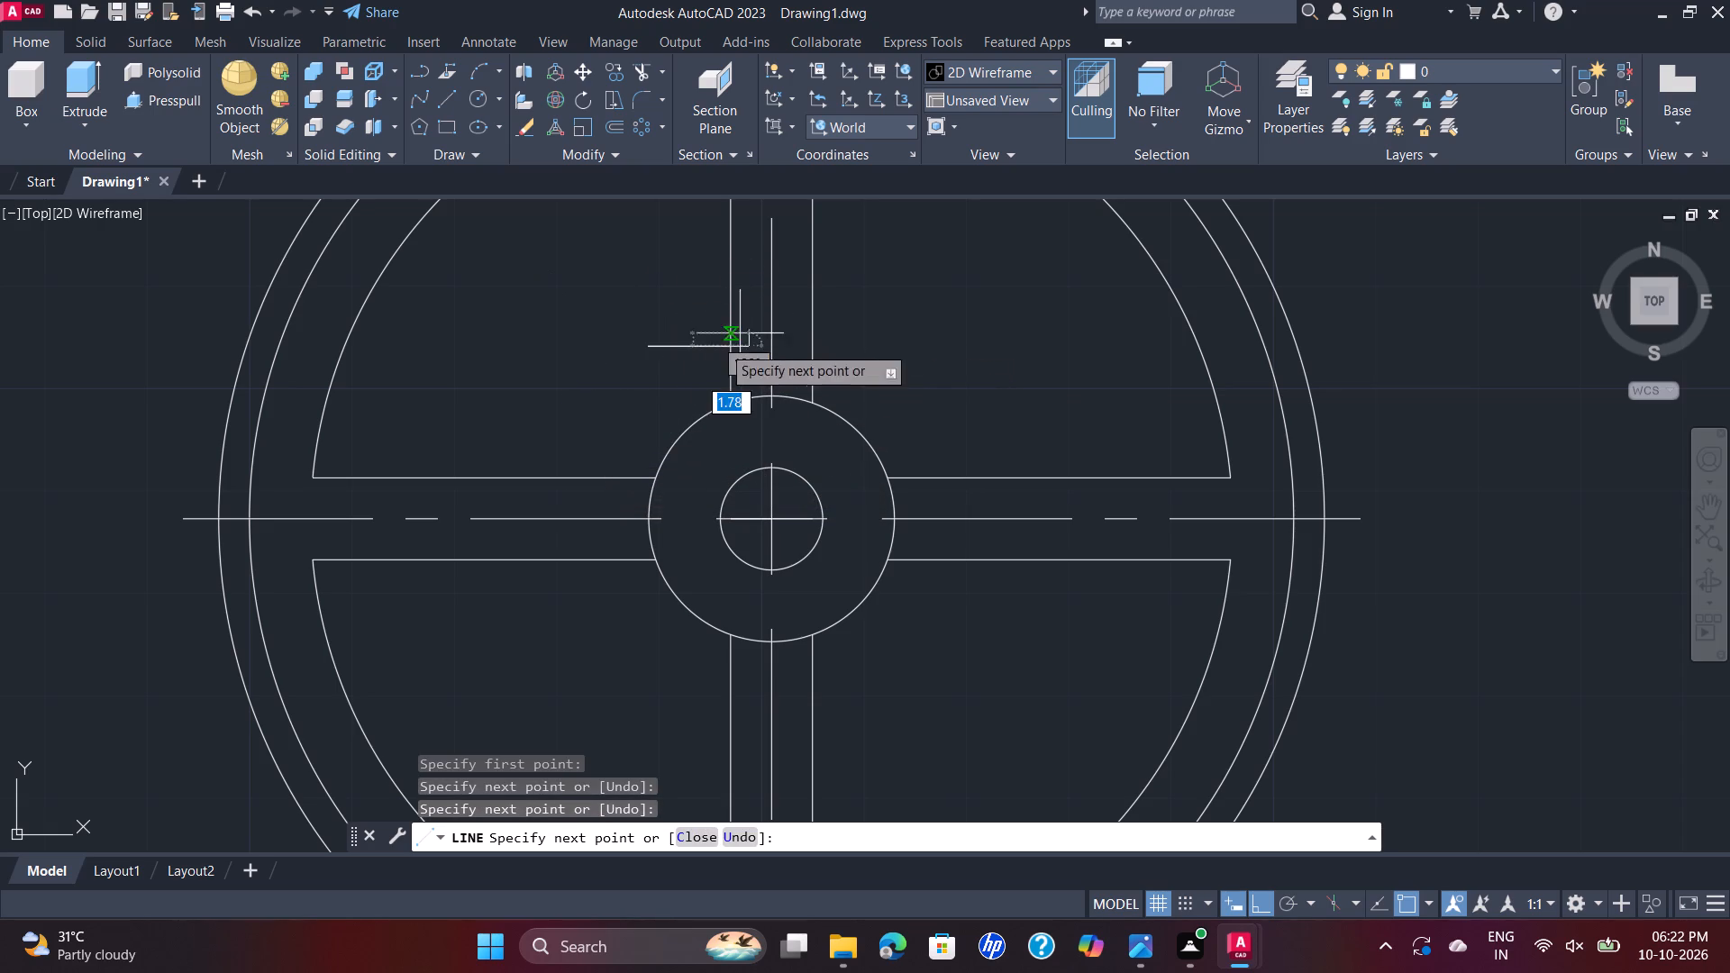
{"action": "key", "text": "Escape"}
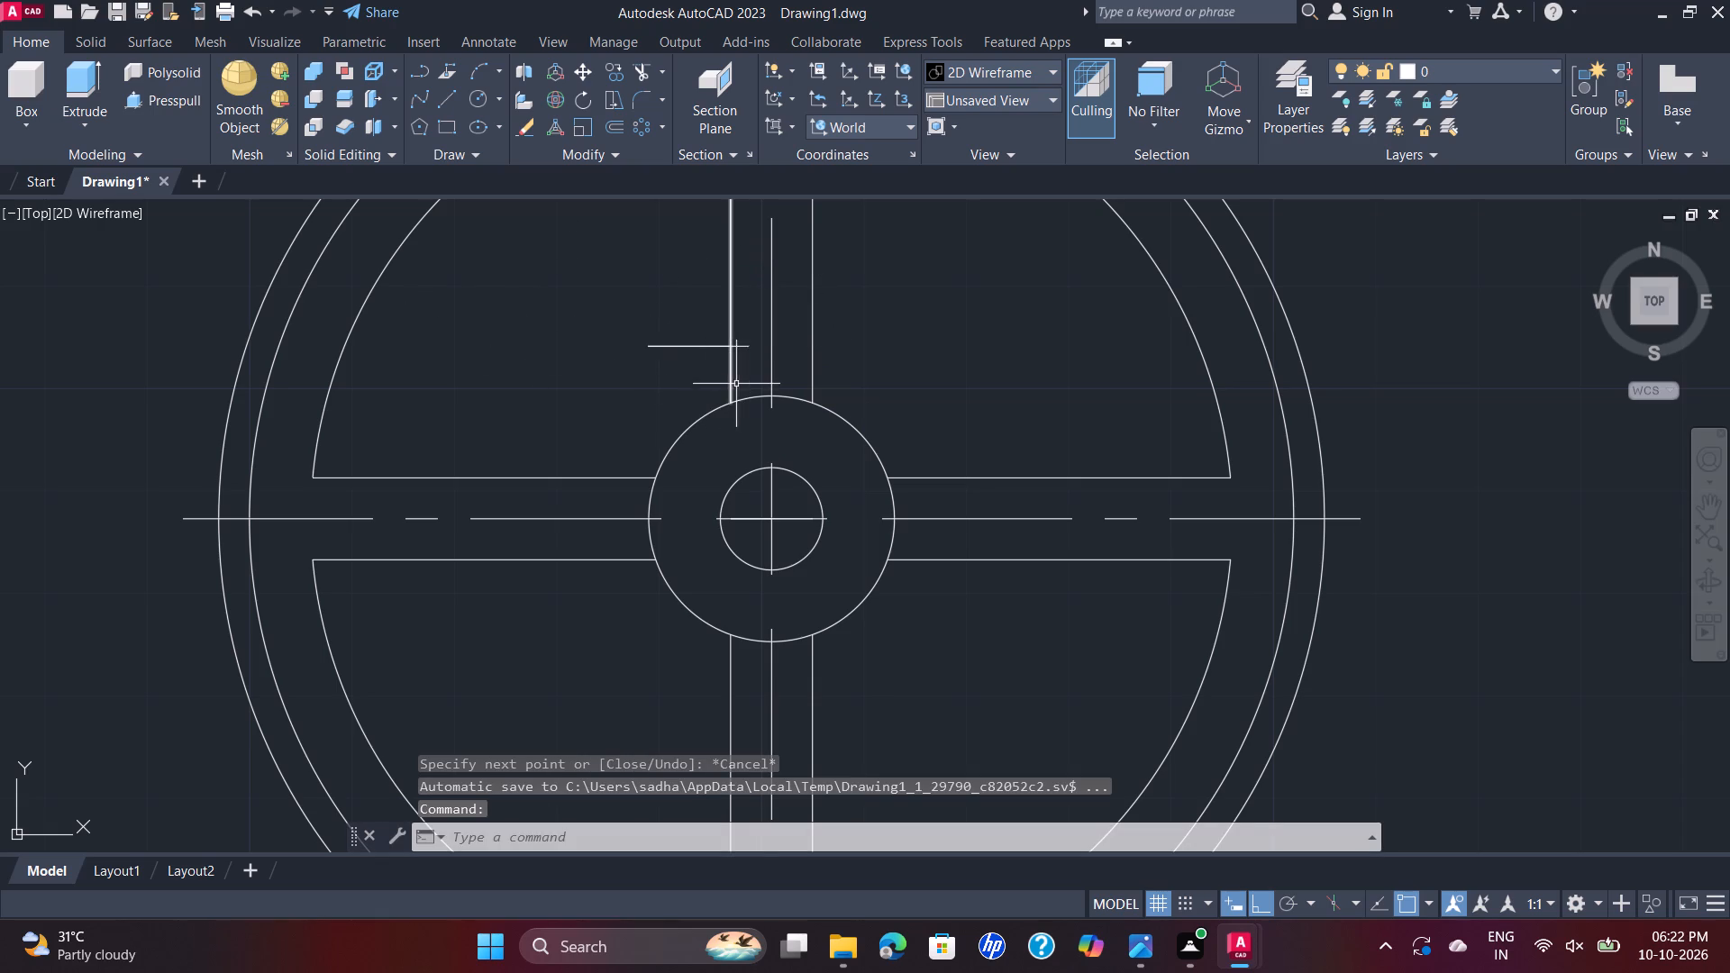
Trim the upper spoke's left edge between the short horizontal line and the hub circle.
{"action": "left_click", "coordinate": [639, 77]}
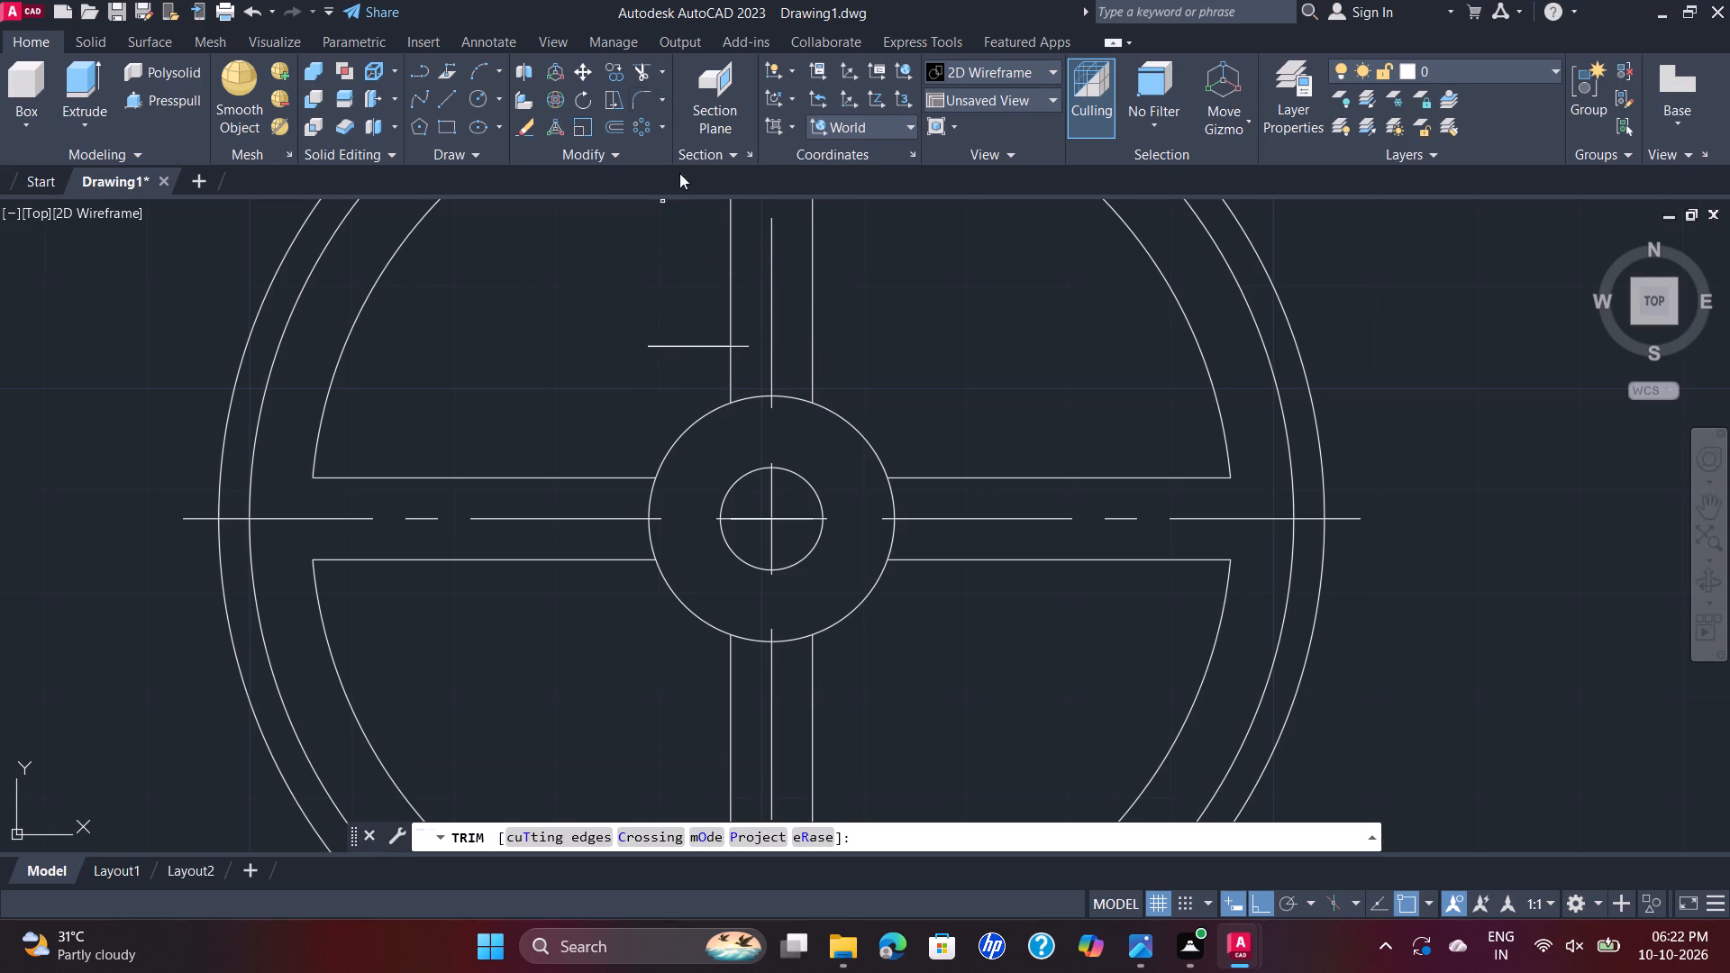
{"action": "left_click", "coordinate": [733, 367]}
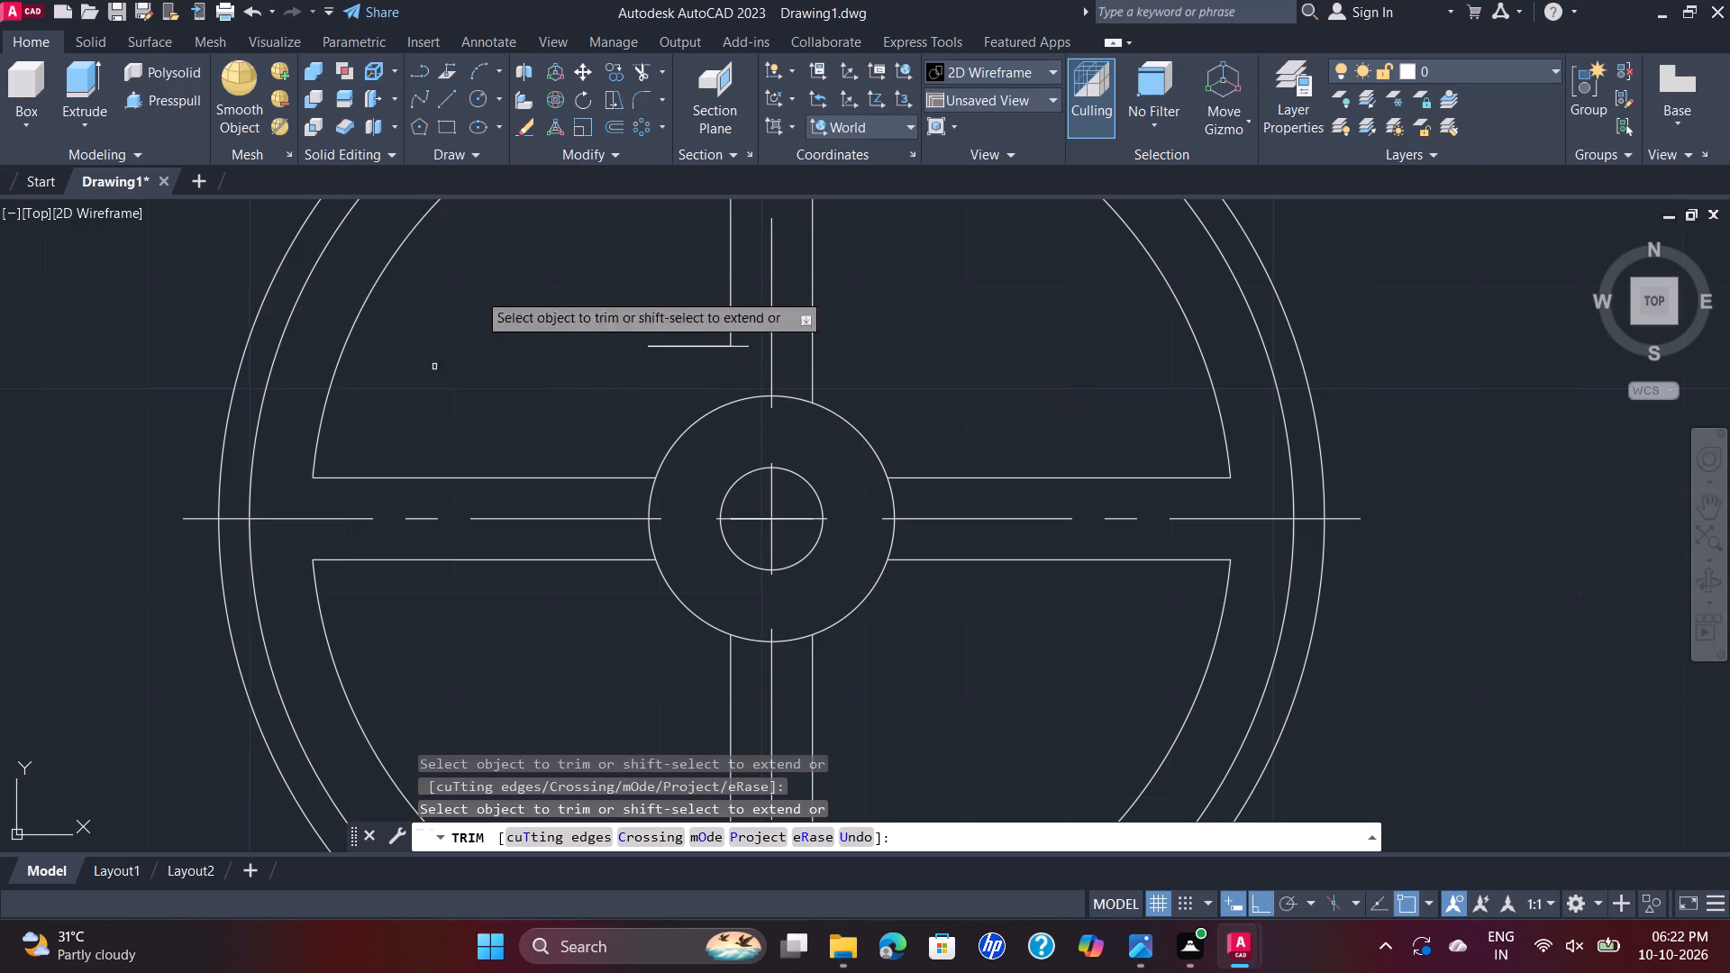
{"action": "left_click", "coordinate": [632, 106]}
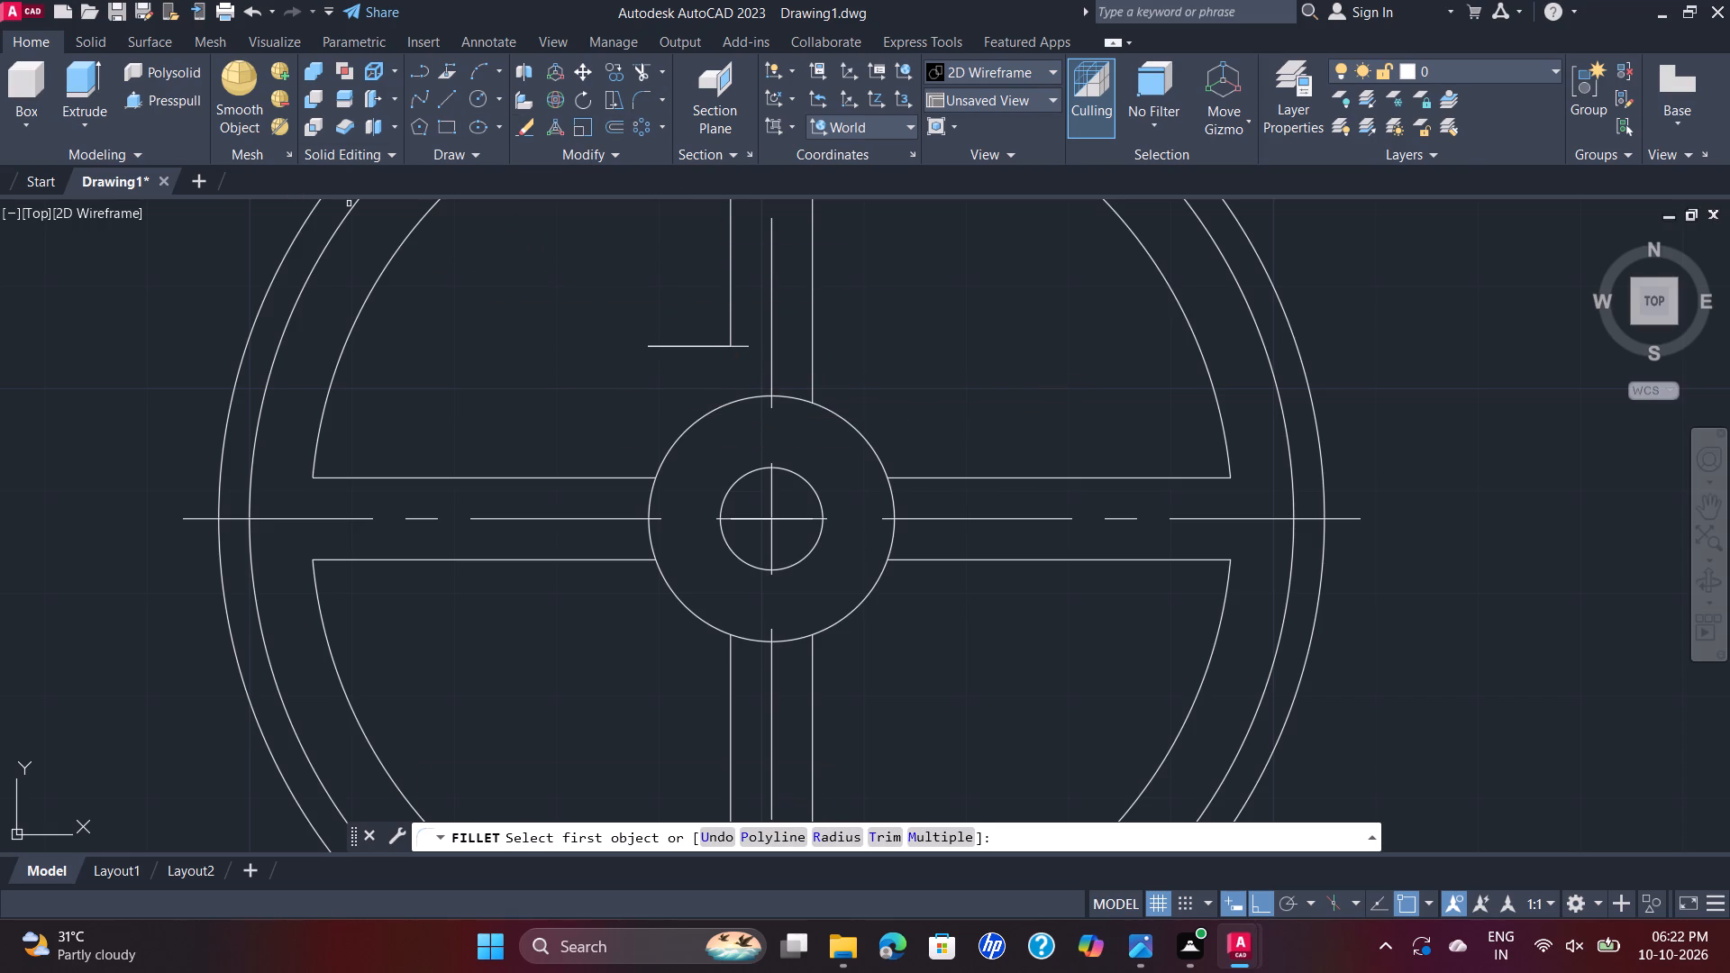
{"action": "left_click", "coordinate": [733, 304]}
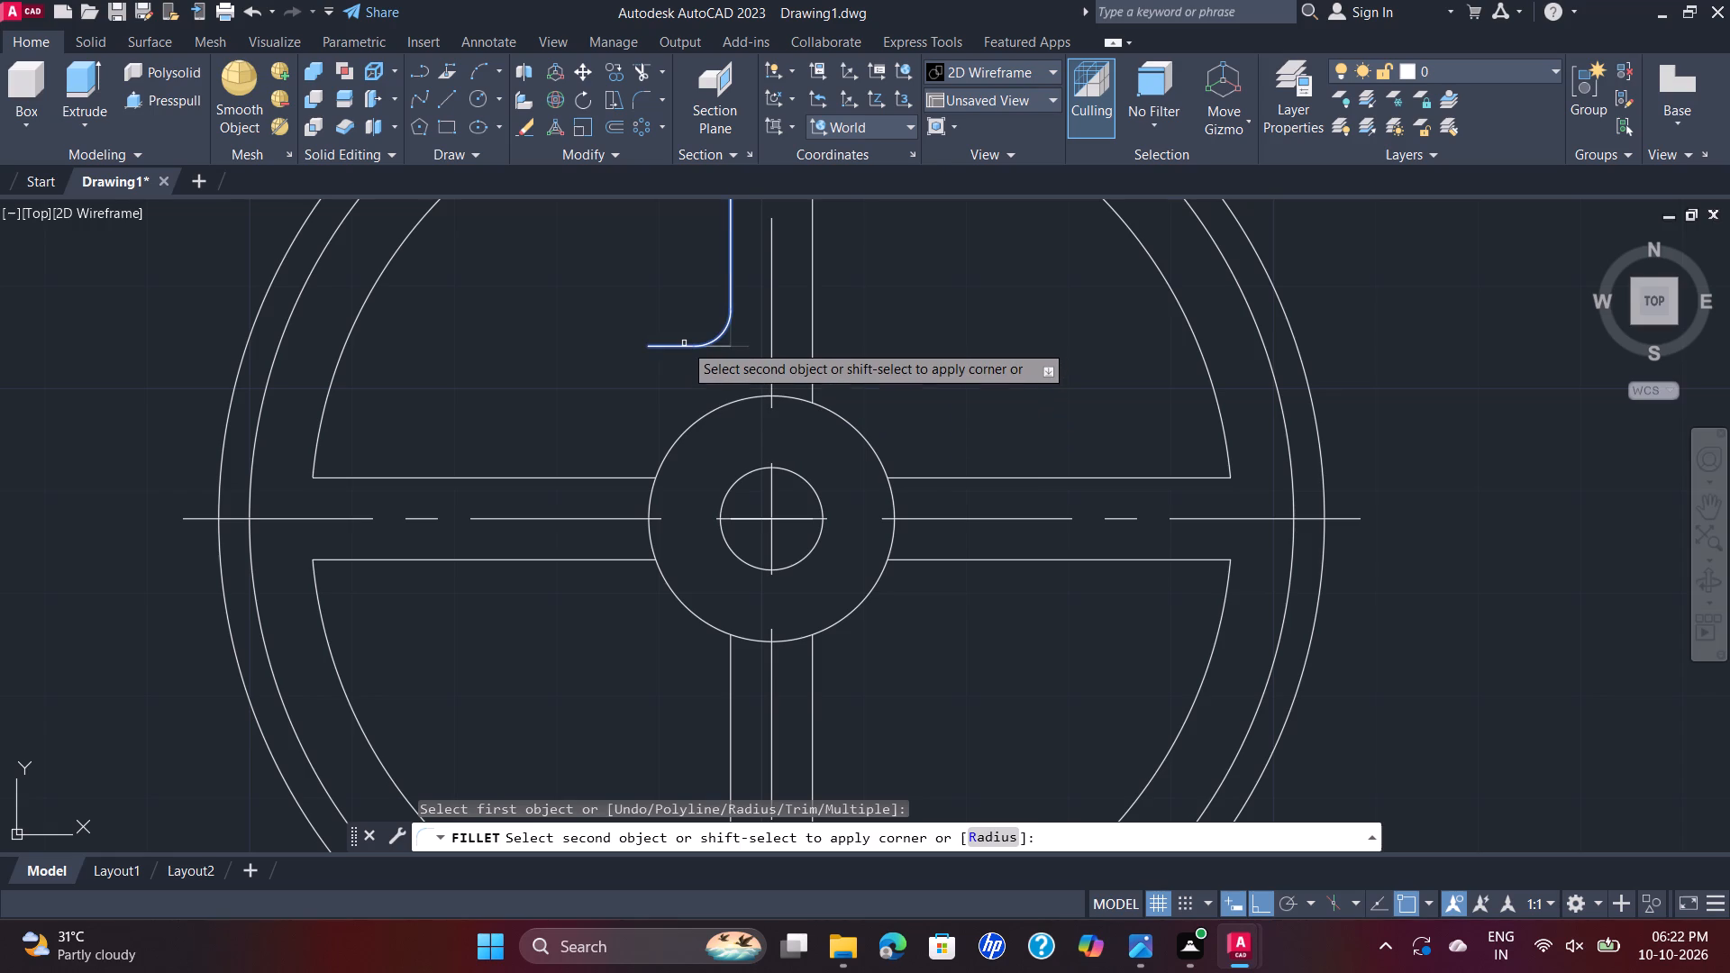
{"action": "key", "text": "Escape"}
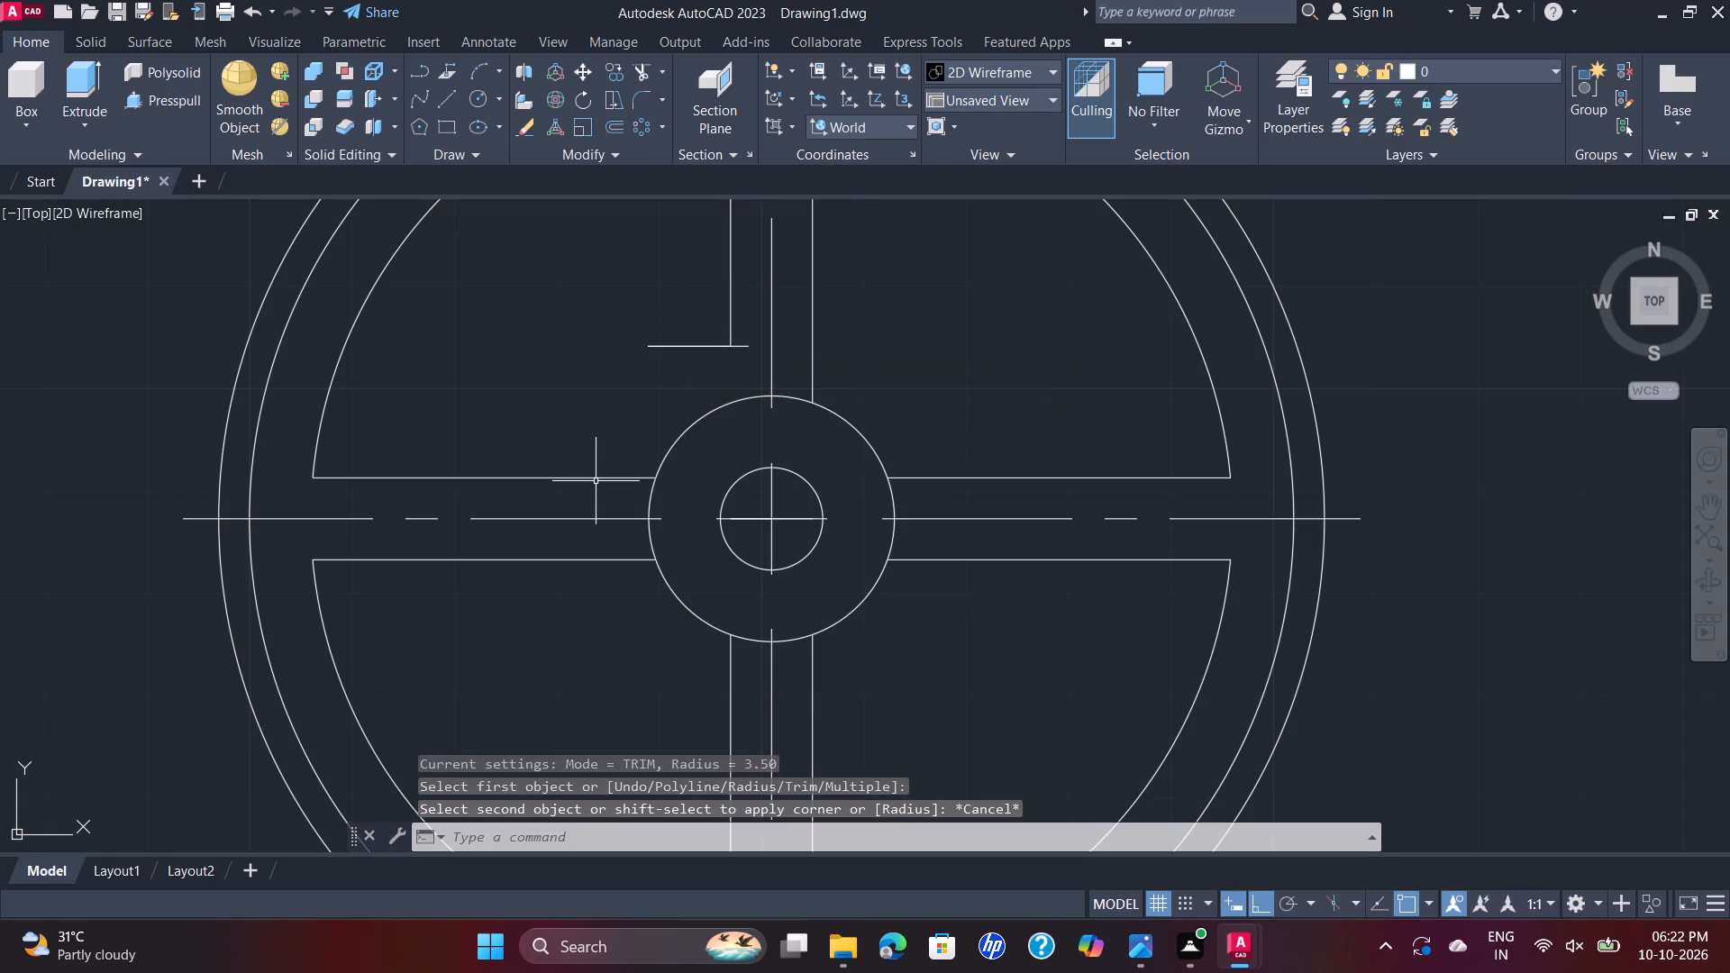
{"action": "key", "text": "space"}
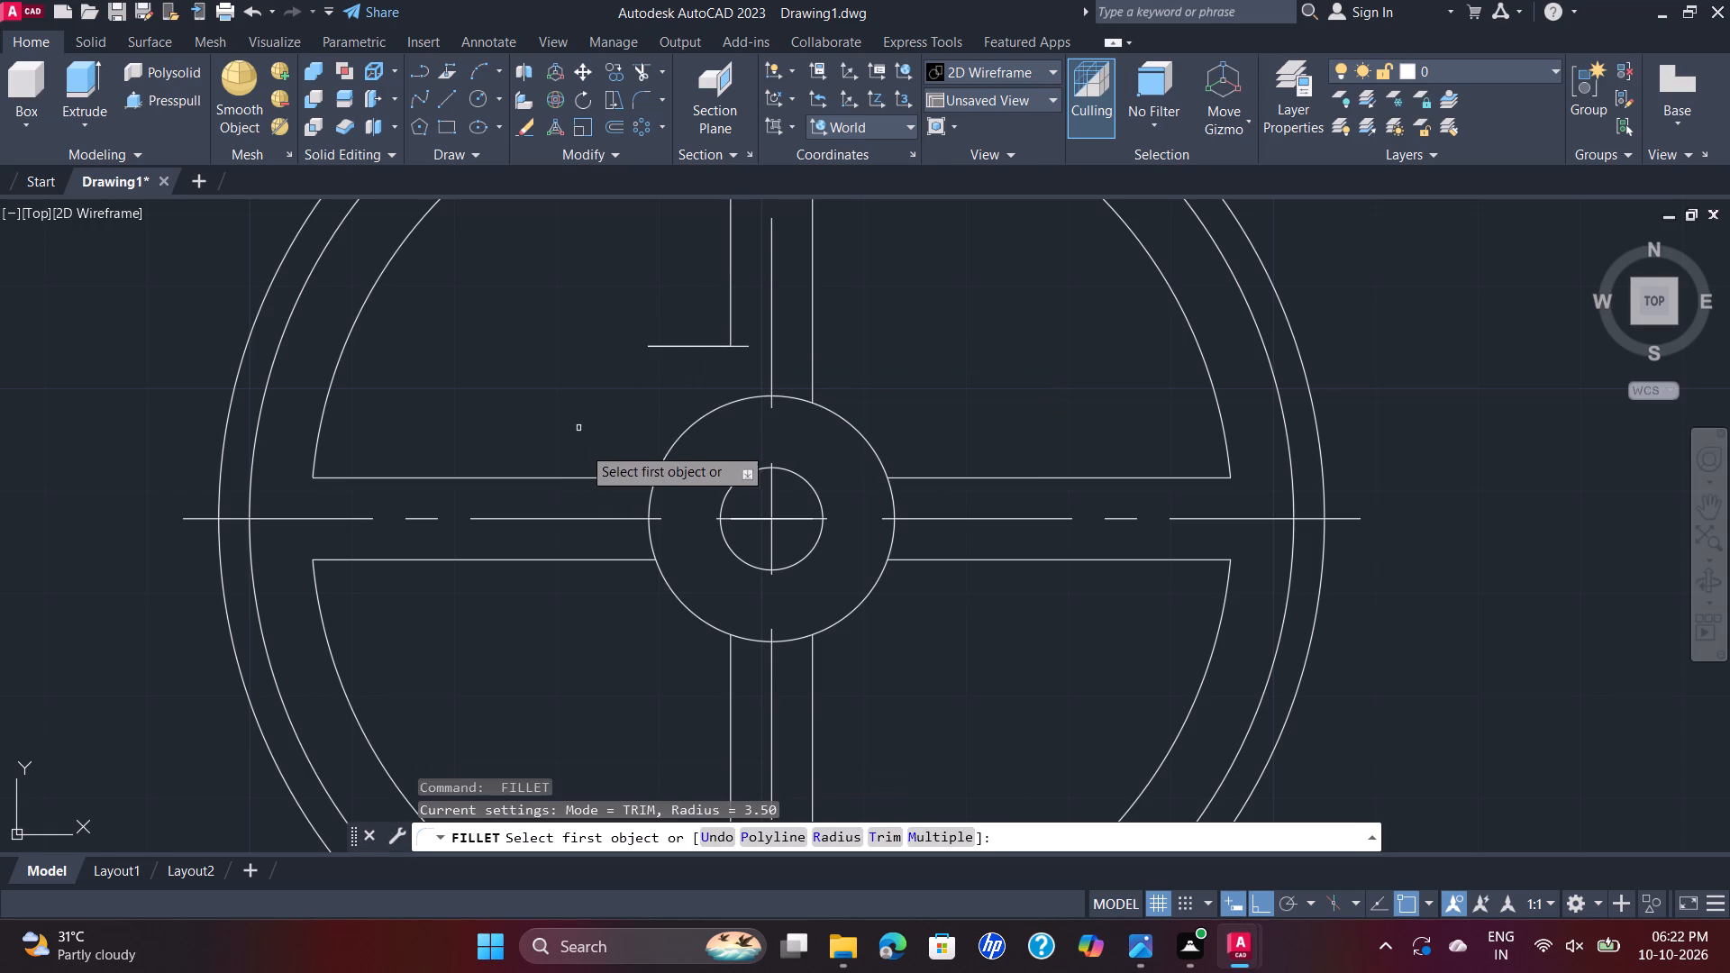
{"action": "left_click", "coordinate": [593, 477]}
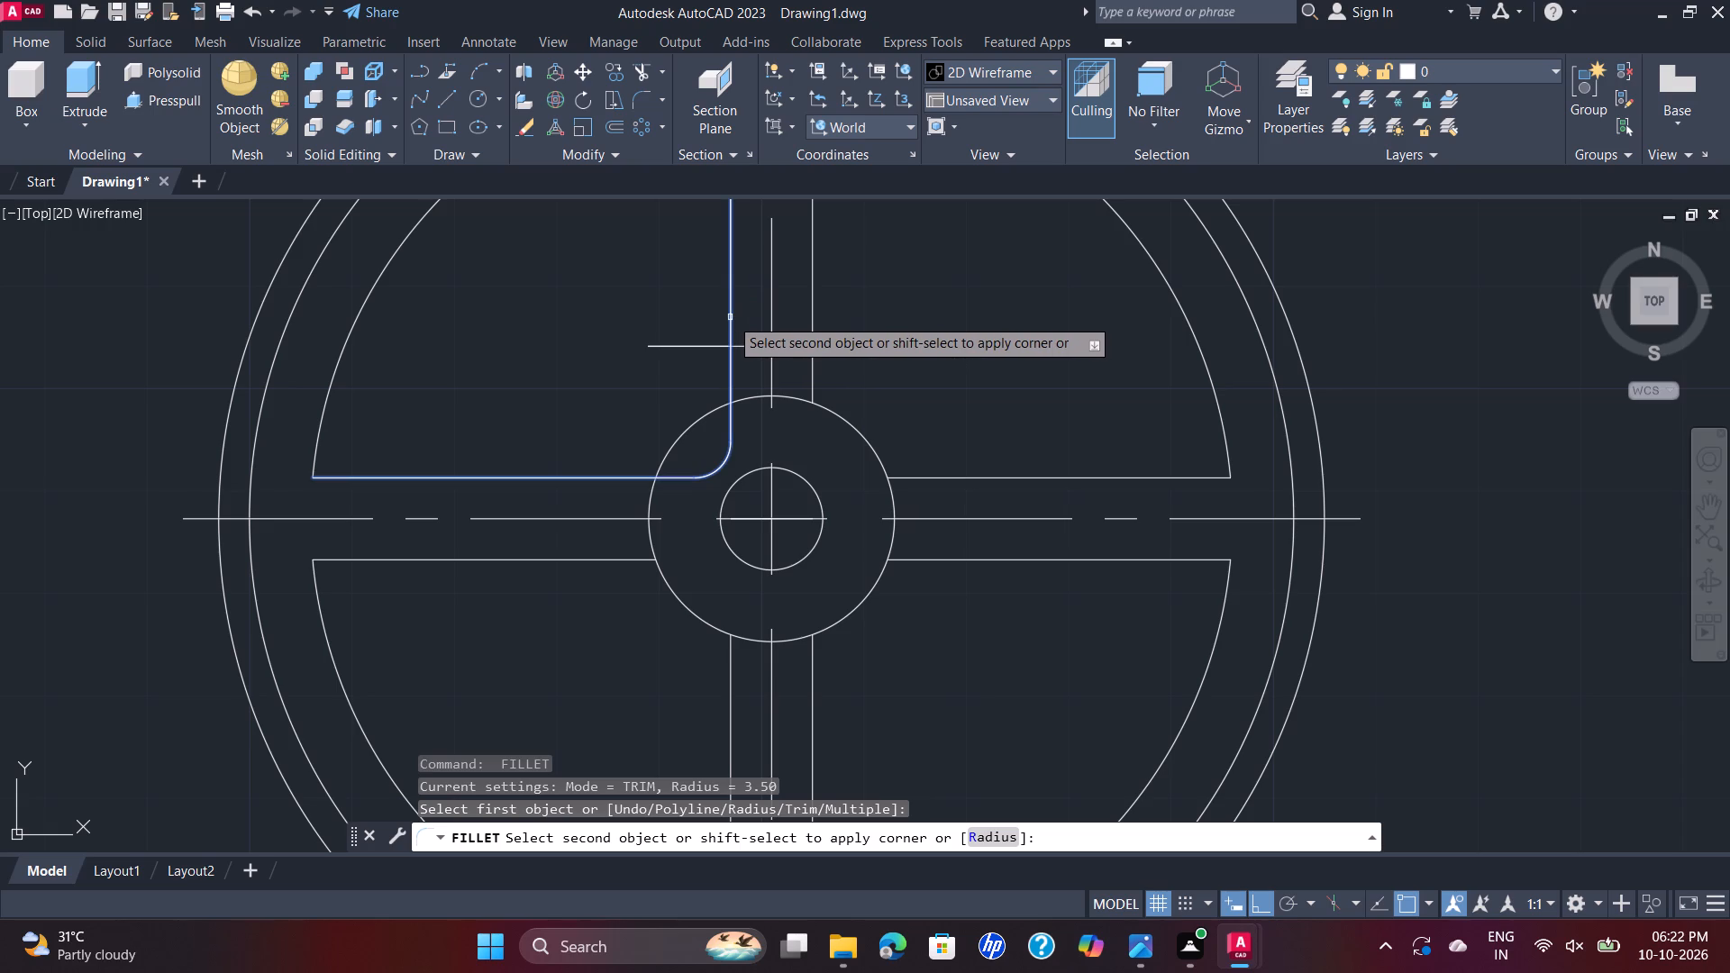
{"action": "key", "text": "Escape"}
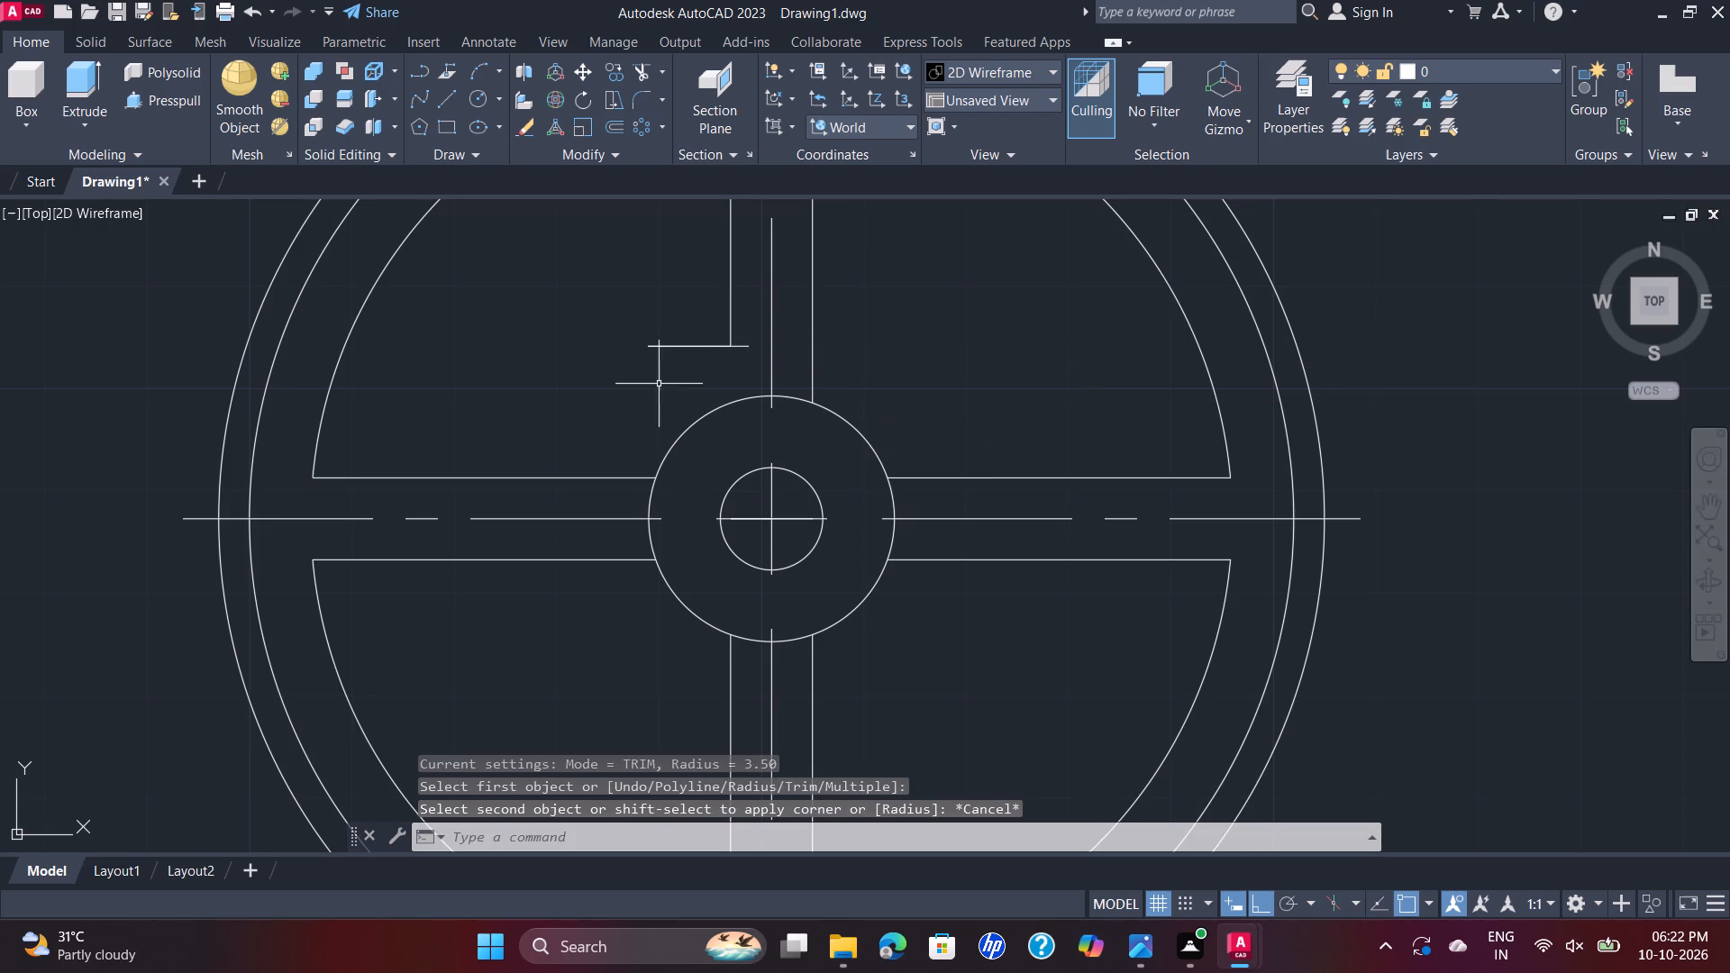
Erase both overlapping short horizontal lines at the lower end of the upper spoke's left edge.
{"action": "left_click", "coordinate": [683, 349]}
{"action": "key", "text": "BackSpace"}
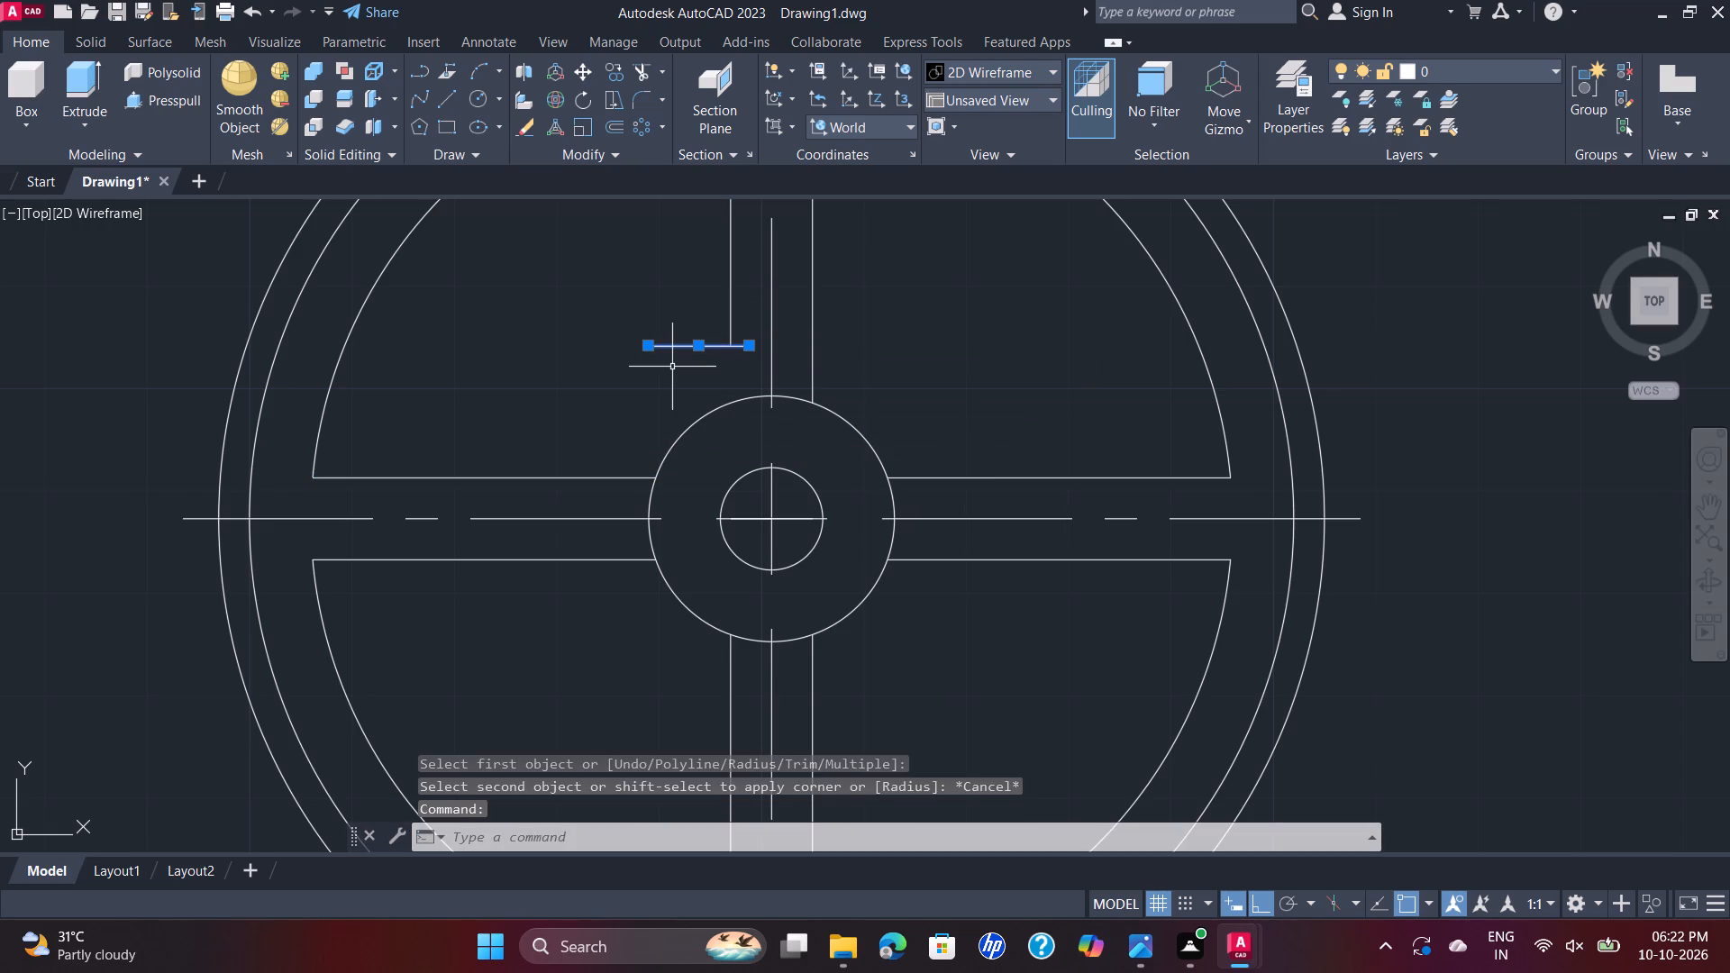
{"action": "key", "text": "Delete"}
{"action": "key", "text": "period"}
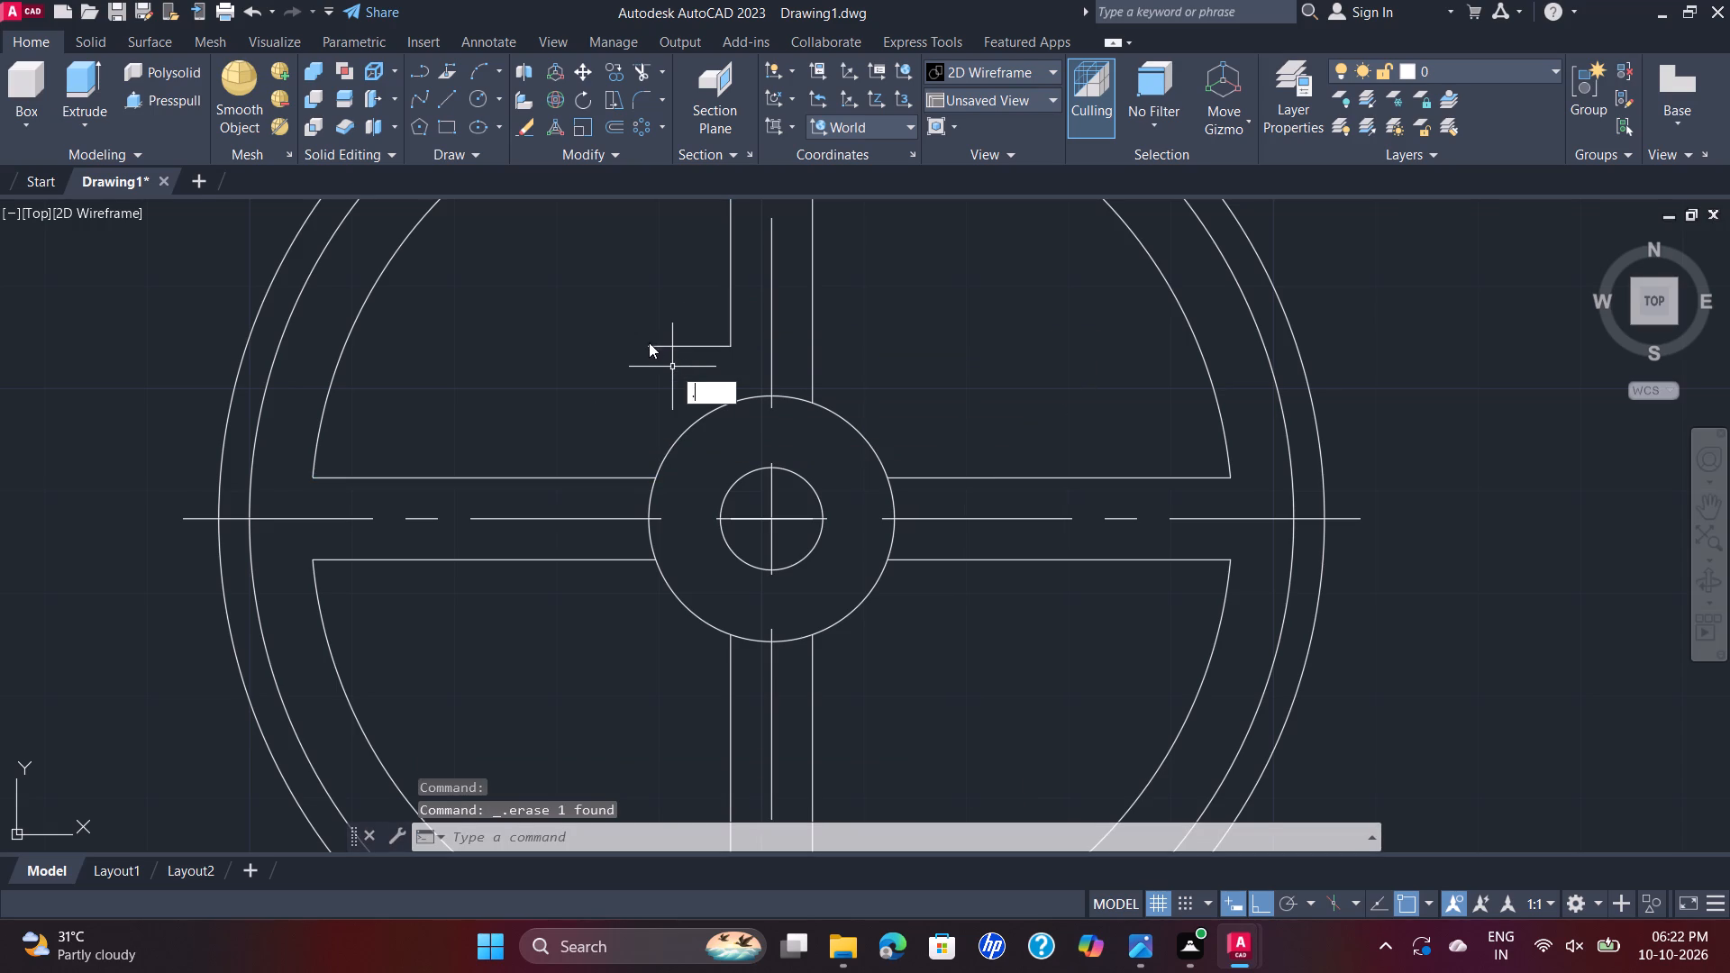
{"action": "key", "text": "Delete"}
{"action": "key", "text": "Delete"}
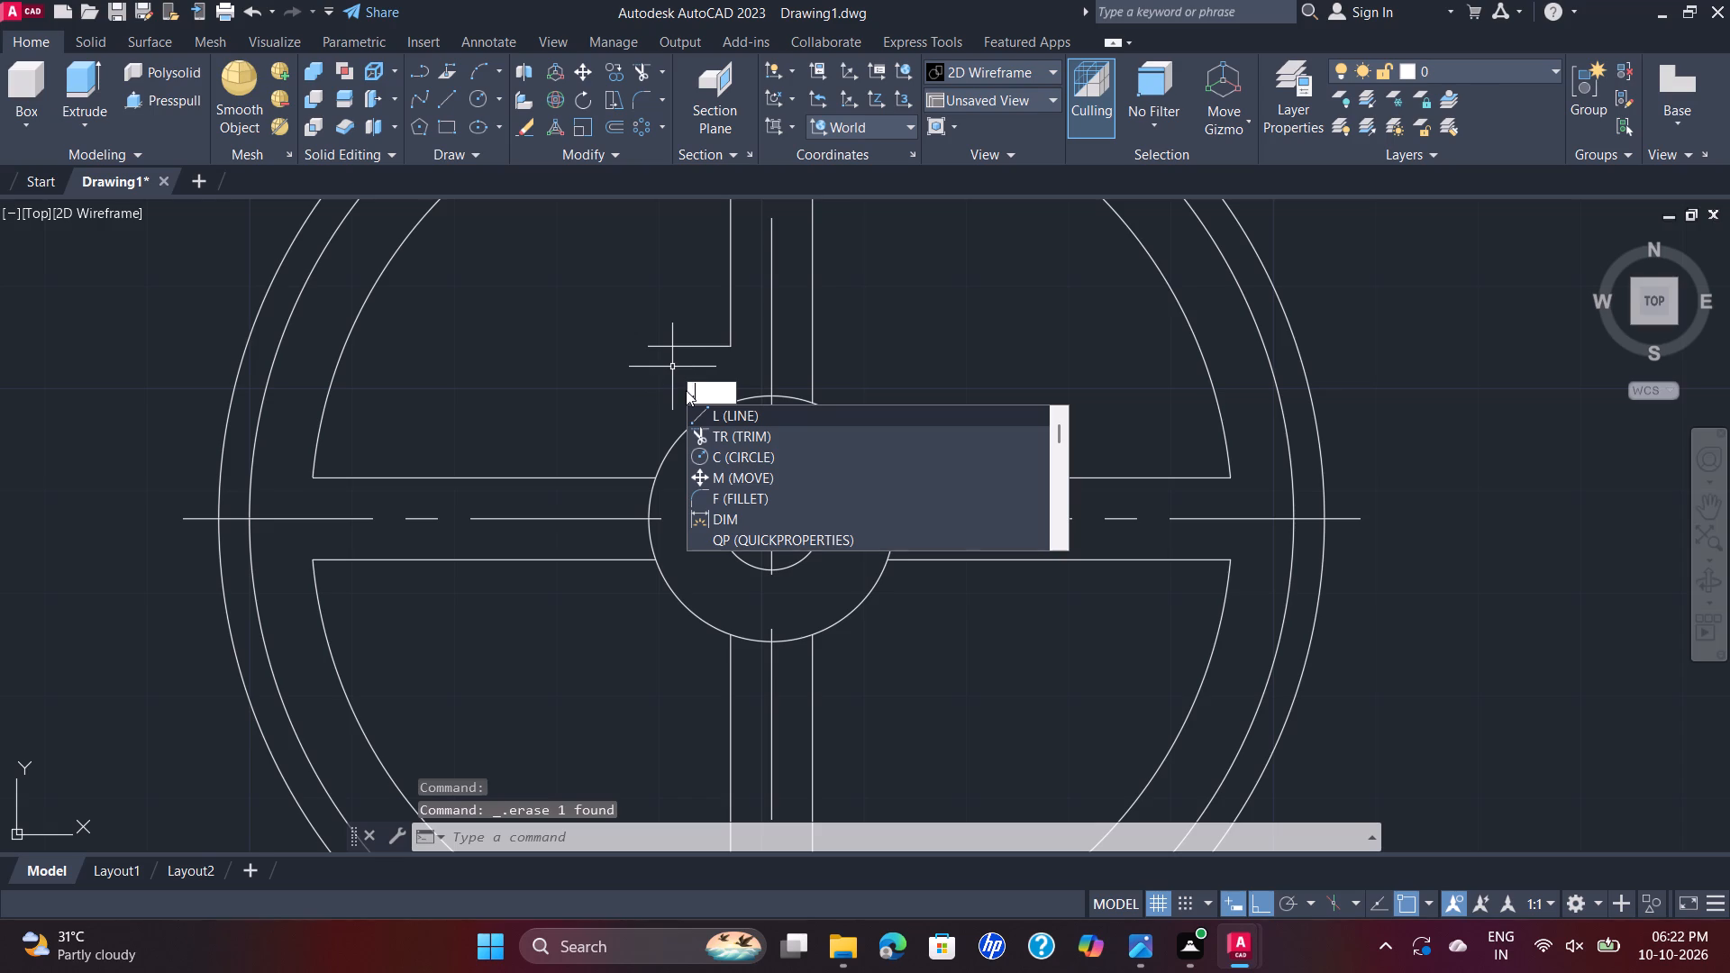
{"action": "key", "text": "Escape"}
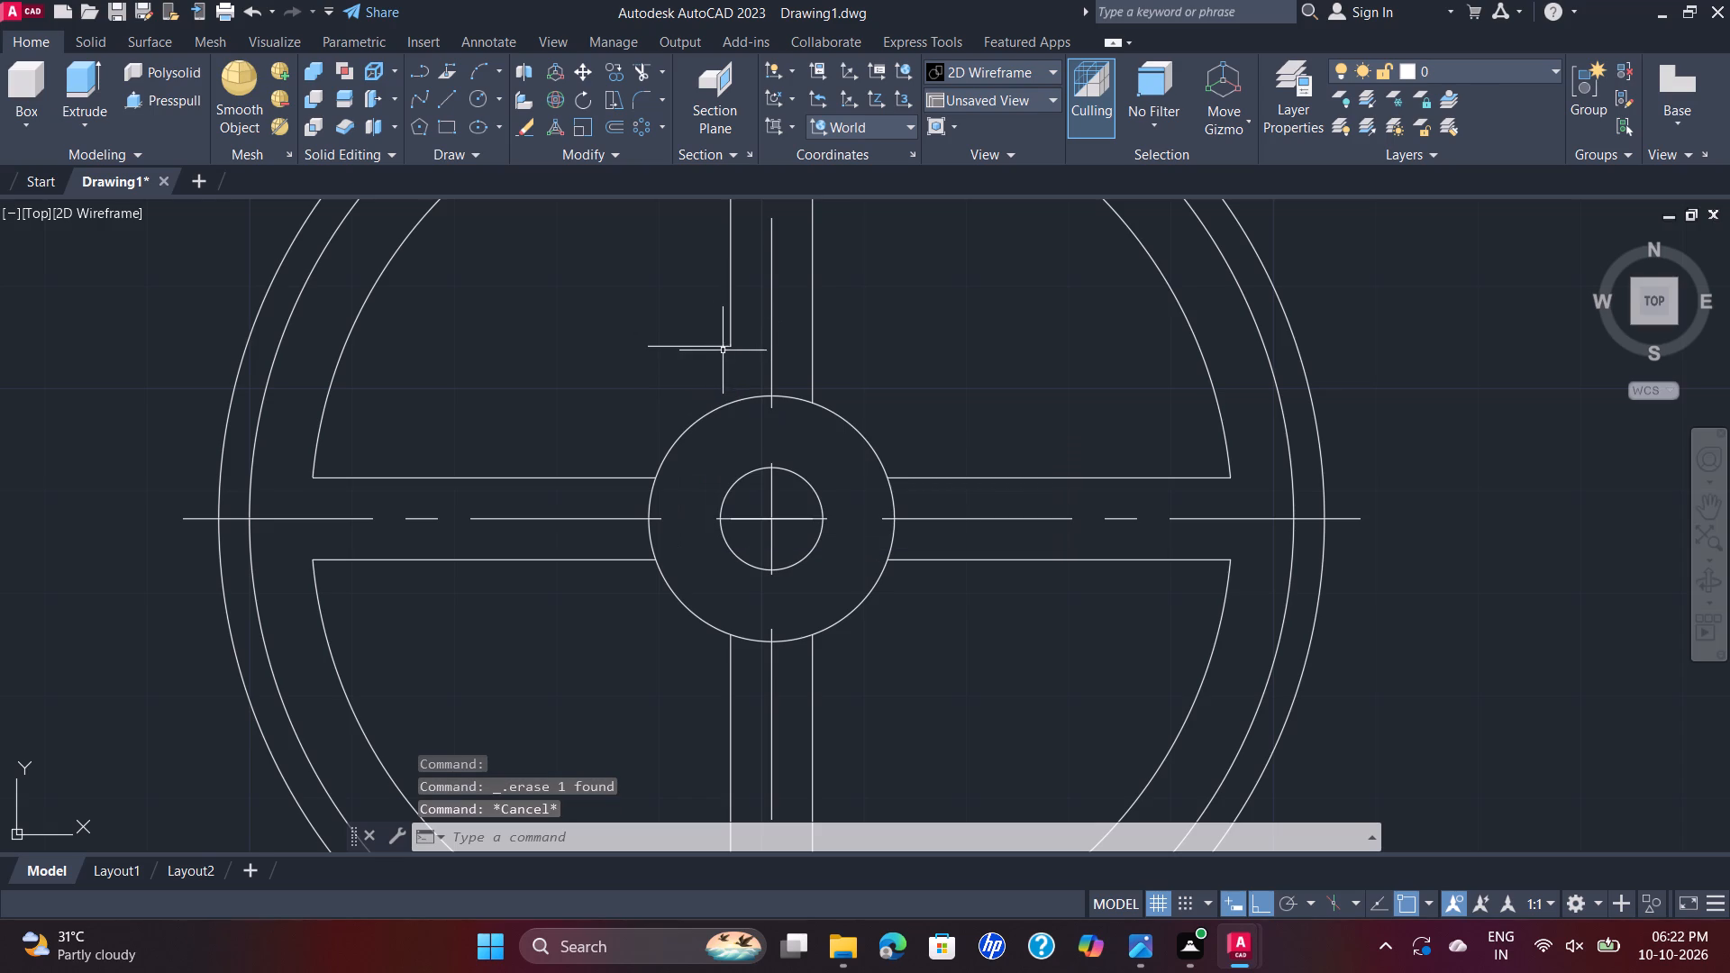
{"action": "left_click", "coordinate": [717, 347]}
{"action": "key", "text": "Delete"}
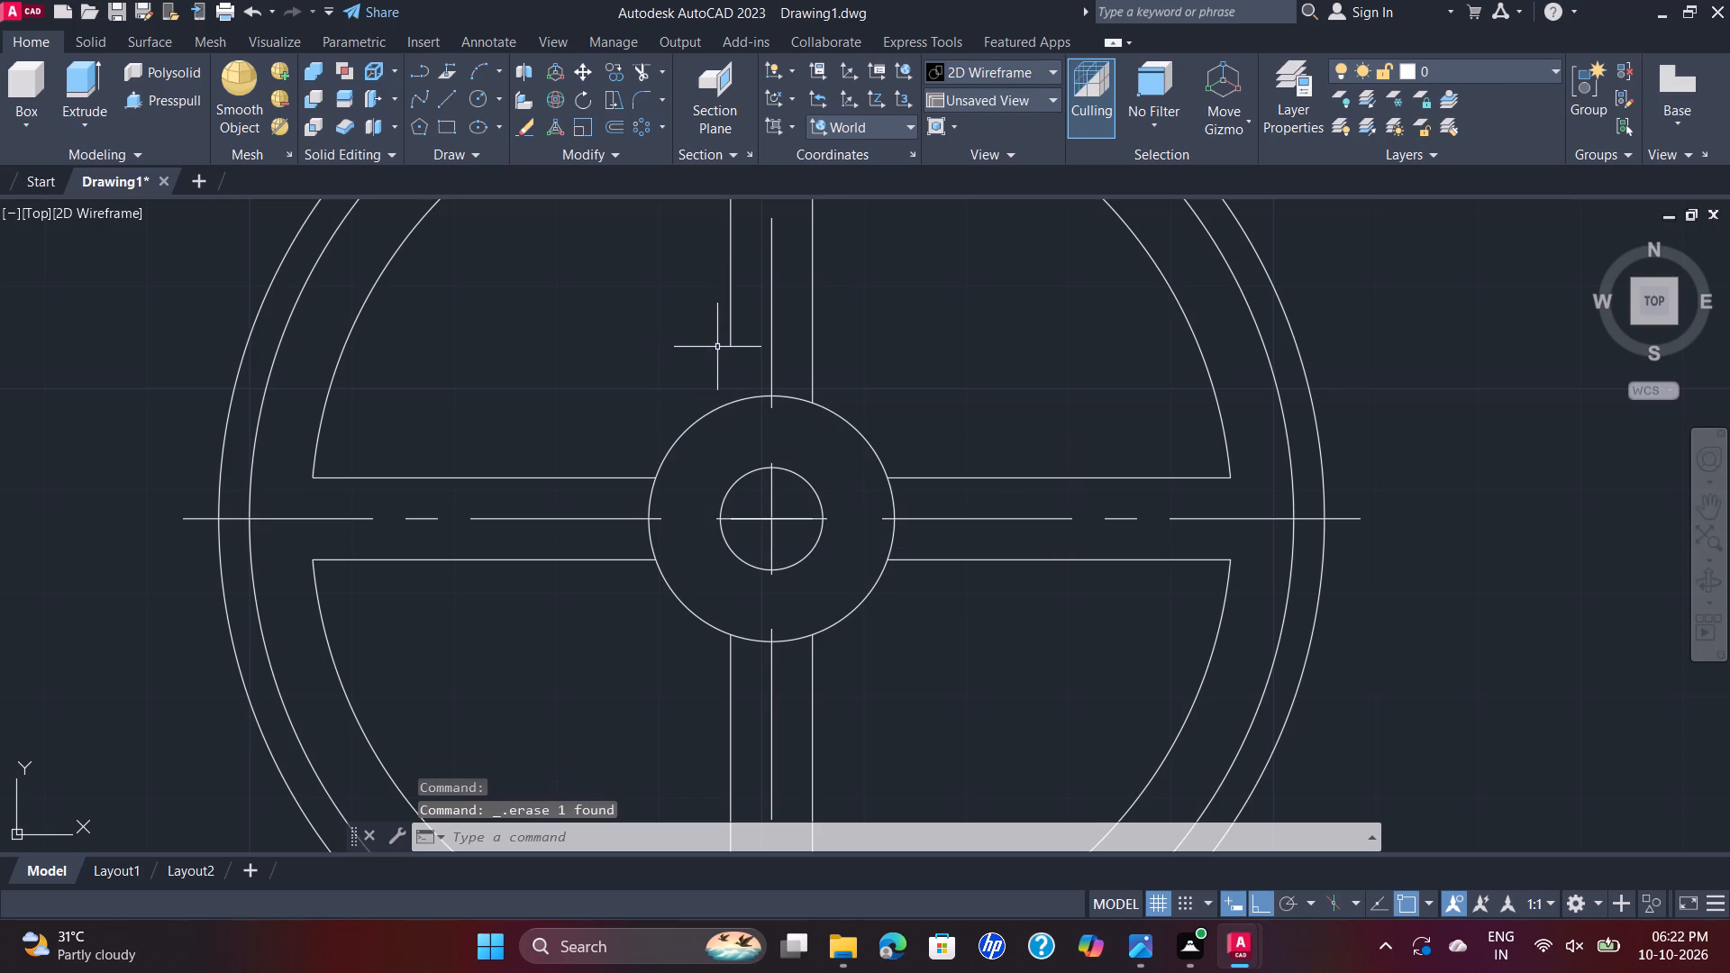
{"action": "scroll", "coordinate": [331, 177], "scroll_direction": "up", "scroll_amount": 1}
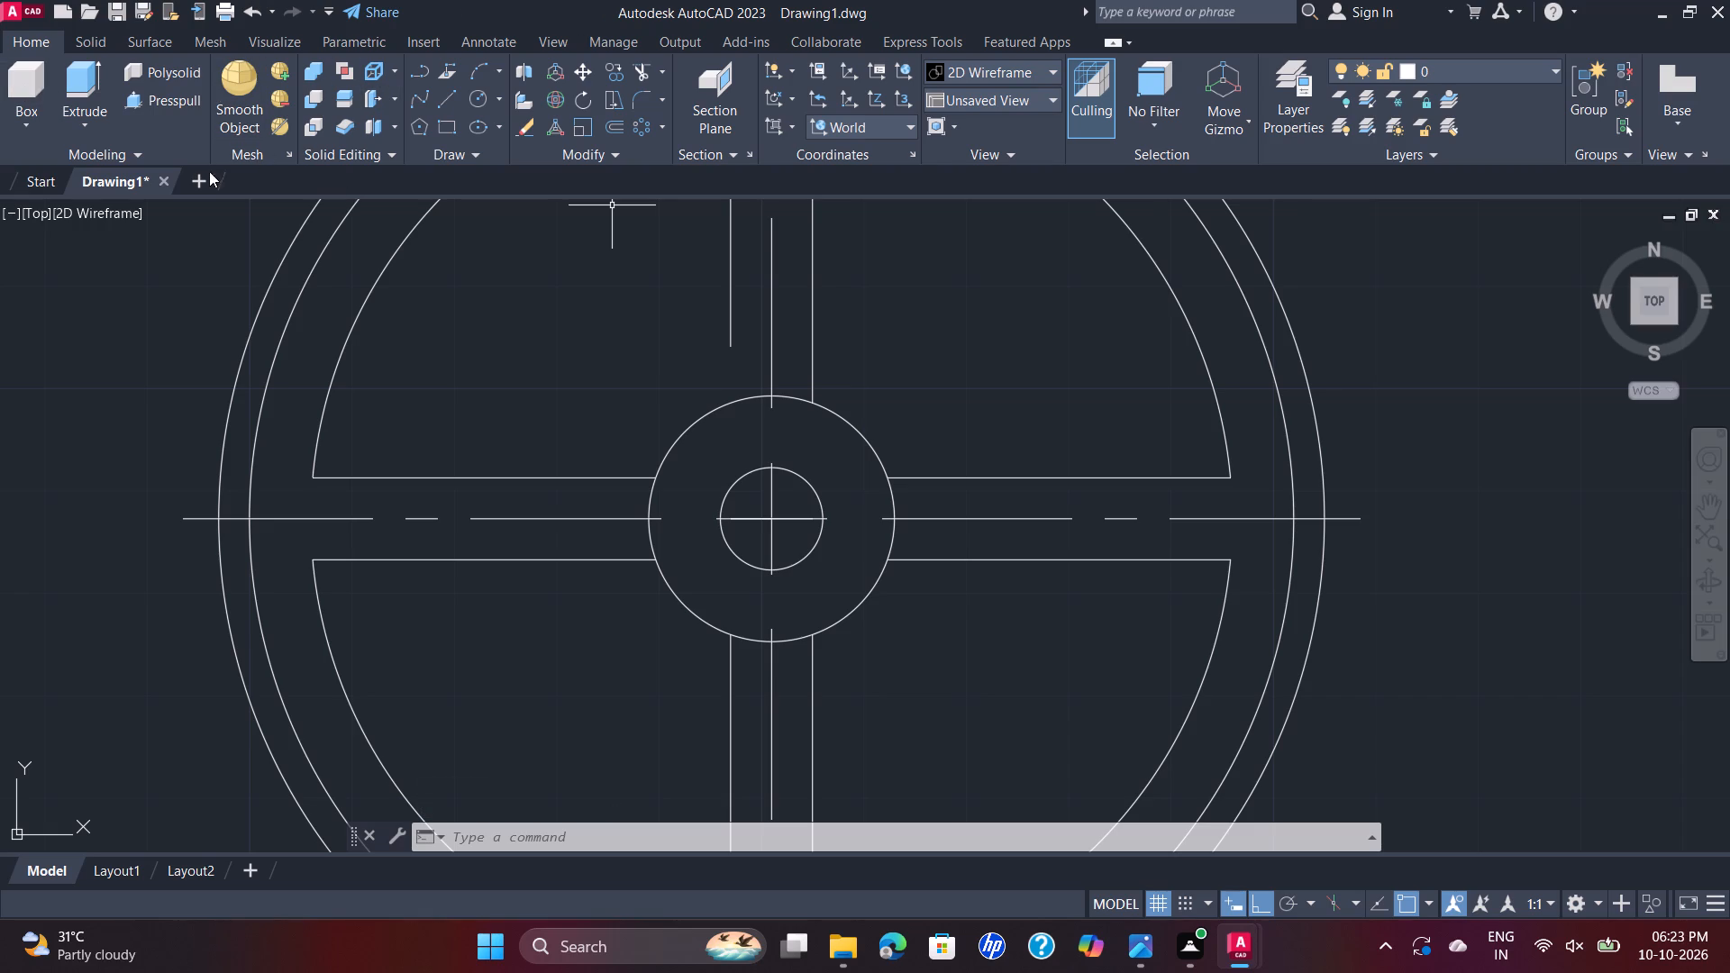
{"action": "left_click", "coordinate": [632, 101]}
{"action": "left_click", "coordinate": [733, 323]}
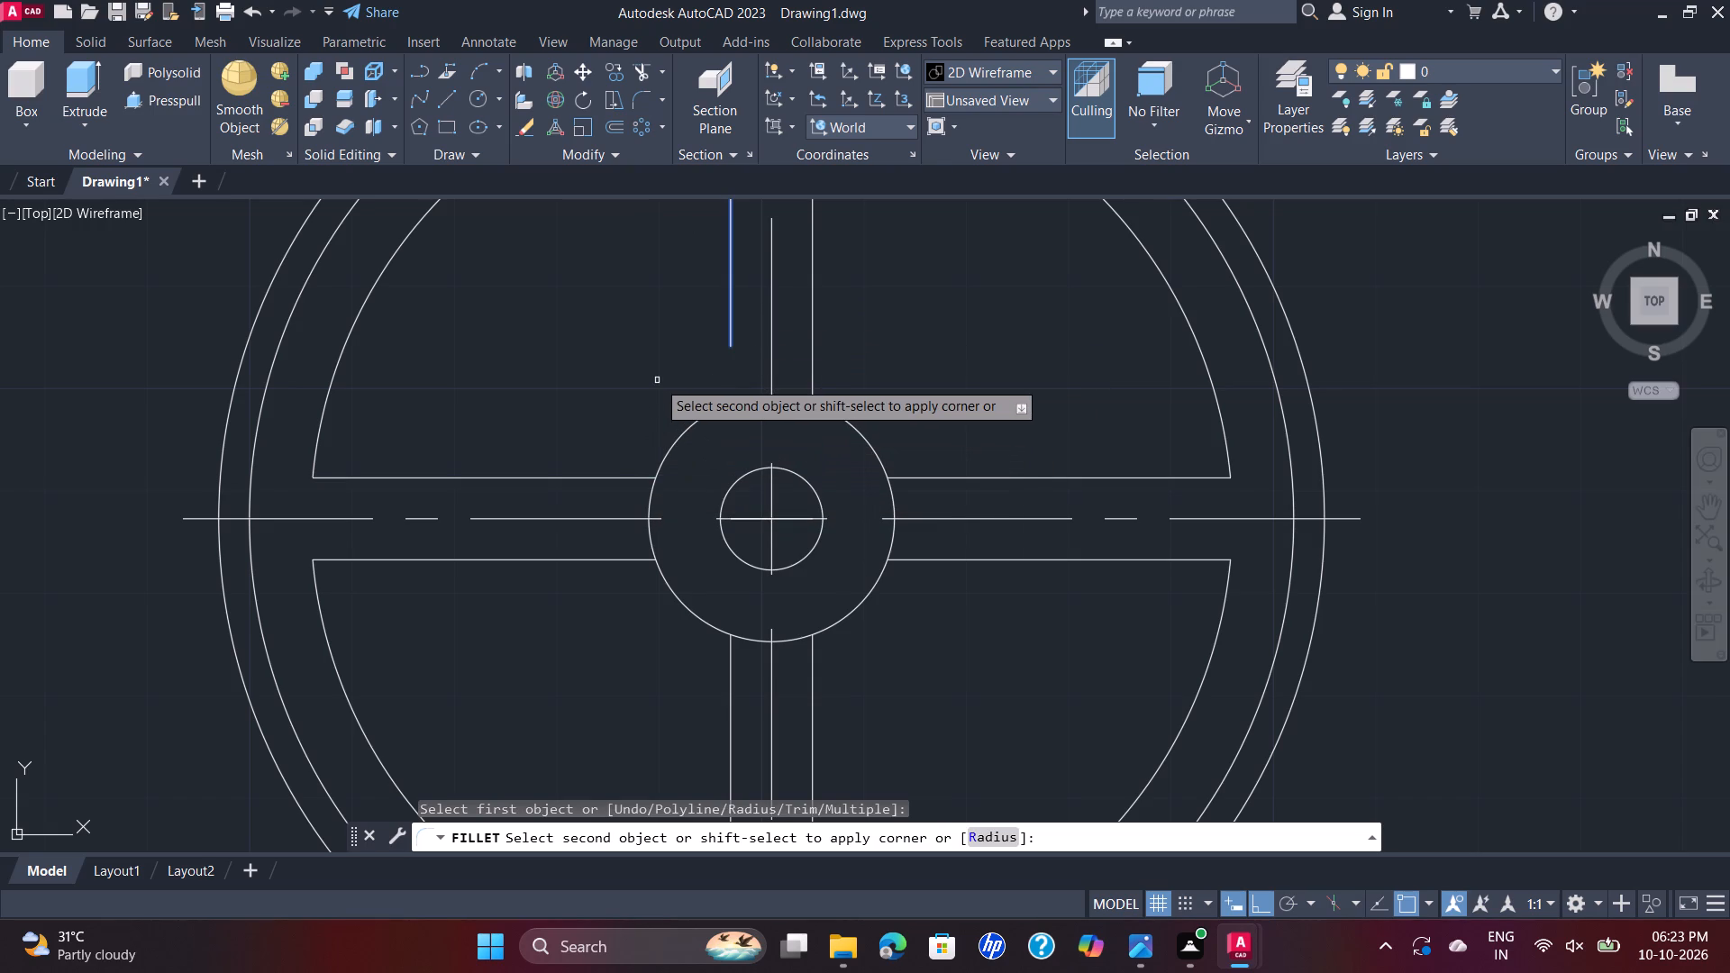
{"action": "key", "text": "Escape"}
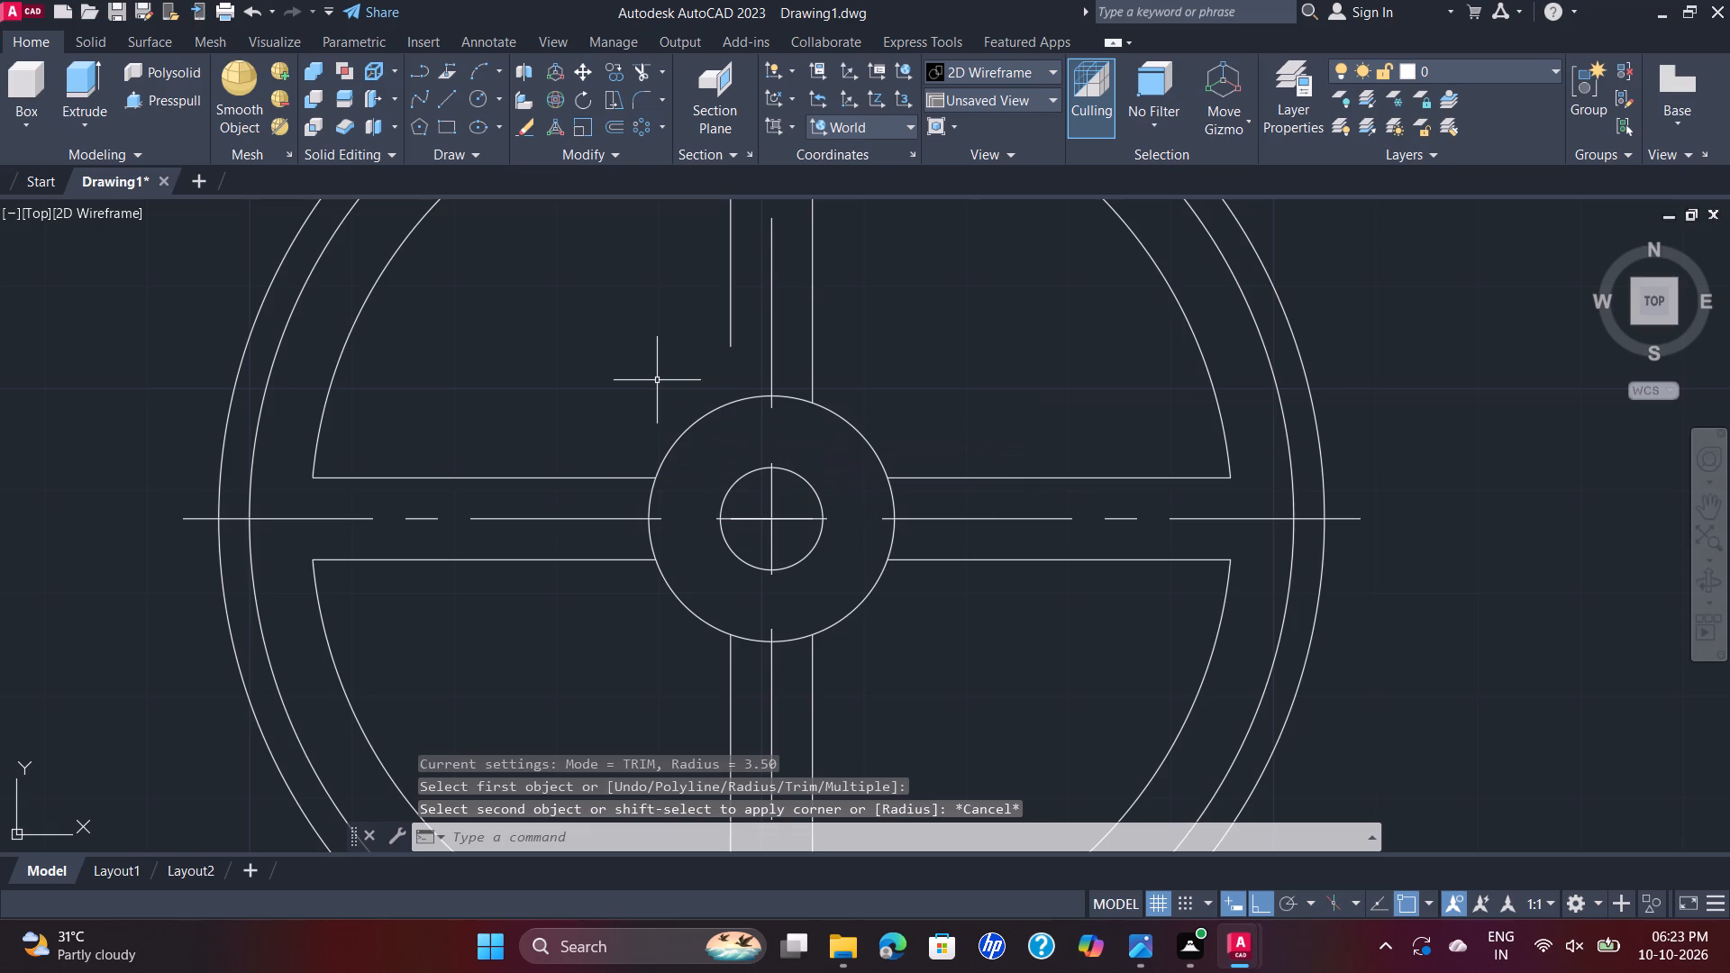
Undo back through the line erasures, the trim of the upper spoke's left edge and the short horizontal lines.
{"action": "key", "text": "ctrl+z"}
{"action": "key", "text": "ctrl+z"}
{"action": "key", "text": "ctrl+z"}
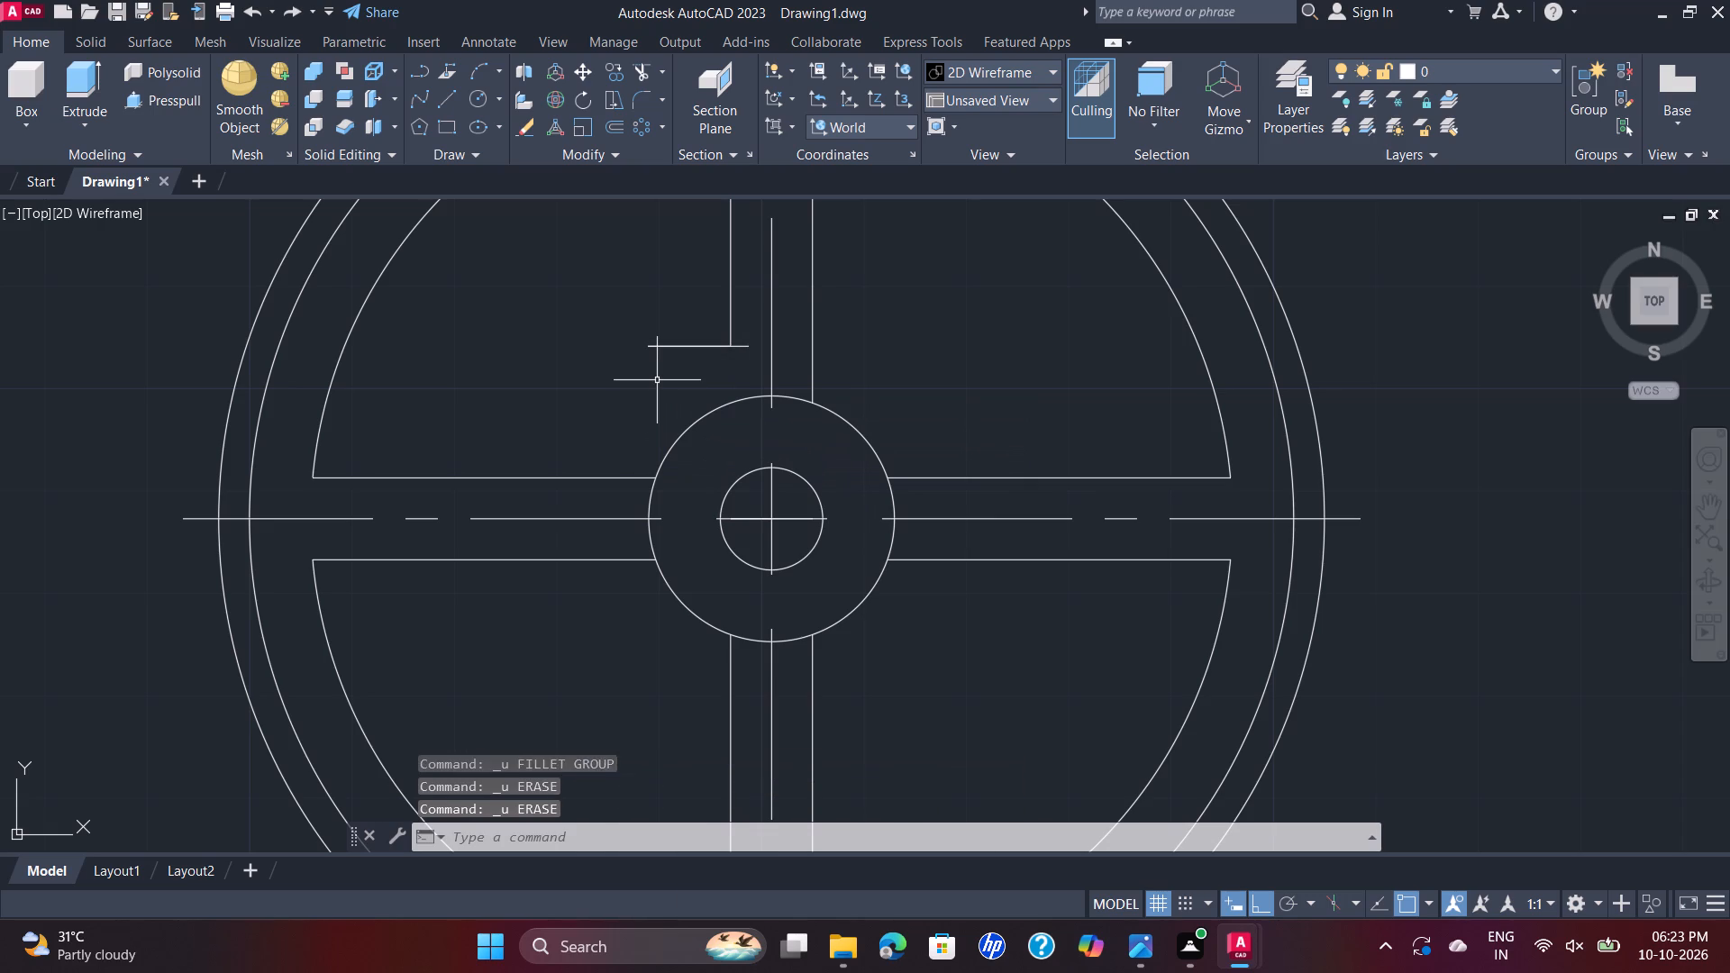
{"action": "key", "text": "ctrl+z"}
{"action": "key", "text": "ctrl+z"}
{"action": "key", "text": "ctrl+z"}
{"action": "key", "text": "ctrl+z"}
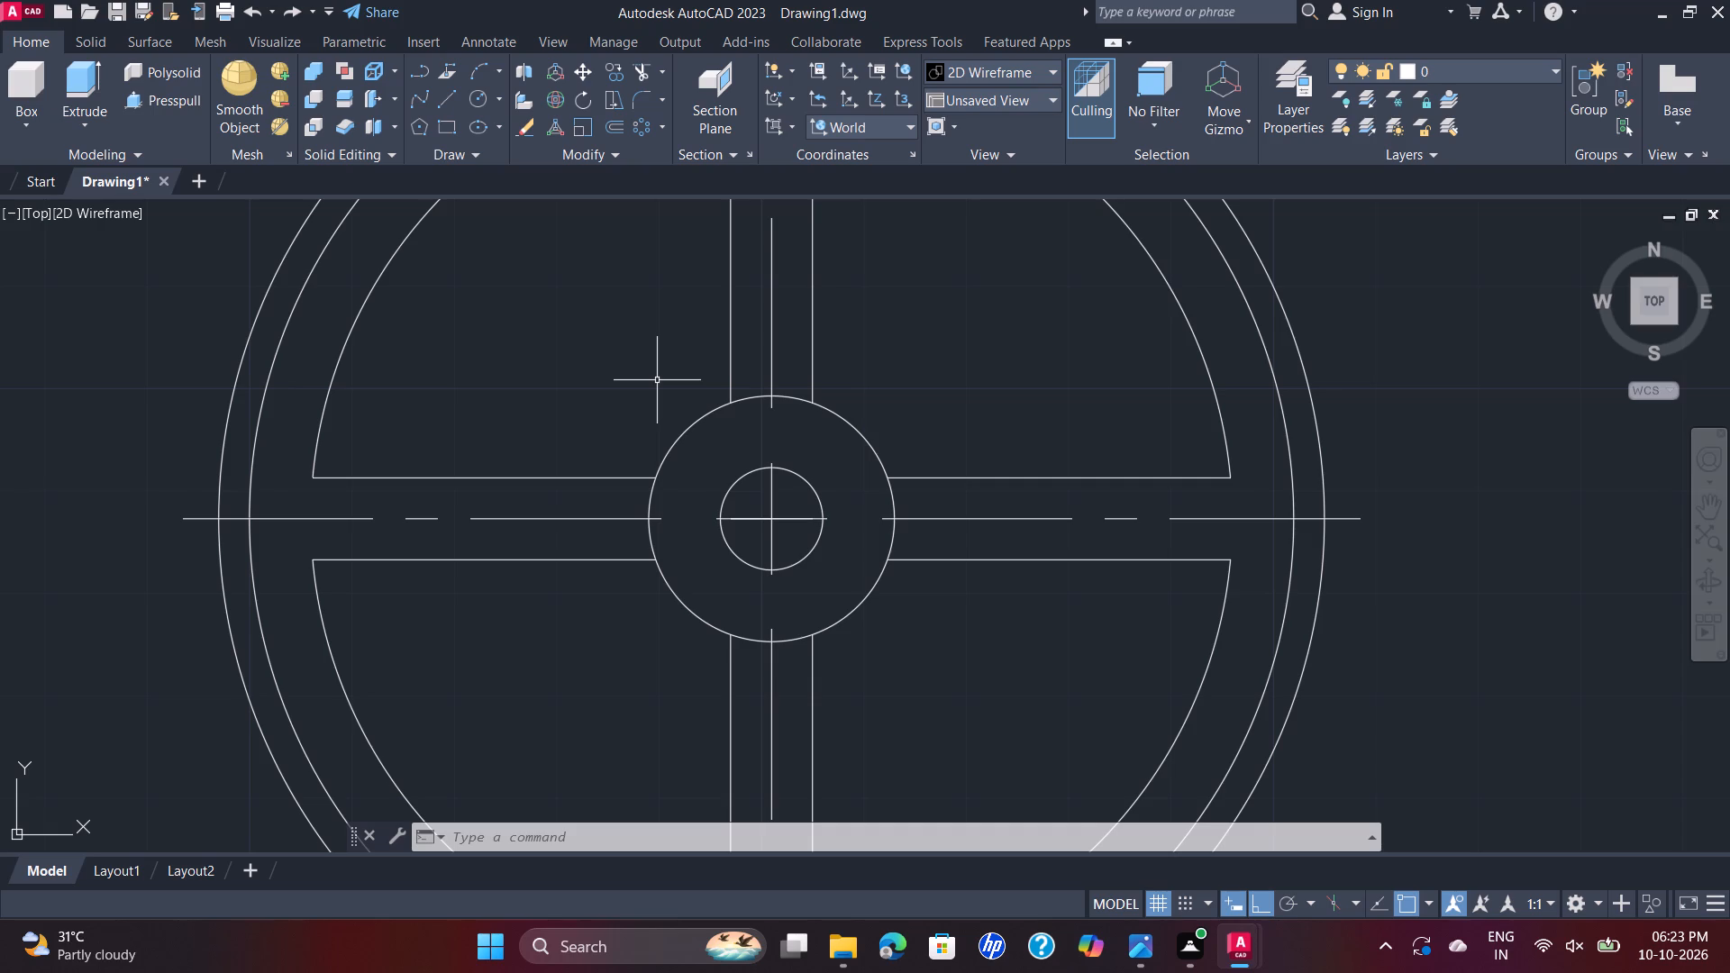
Draw a line about 53 units long from the wheel's centre toward the right side of the rim, at 10° above the horizontal centreline.
{"action": "scroll", "coordinate": [126, 0], "scroll_direction": "down", "scroll_amount": 1}
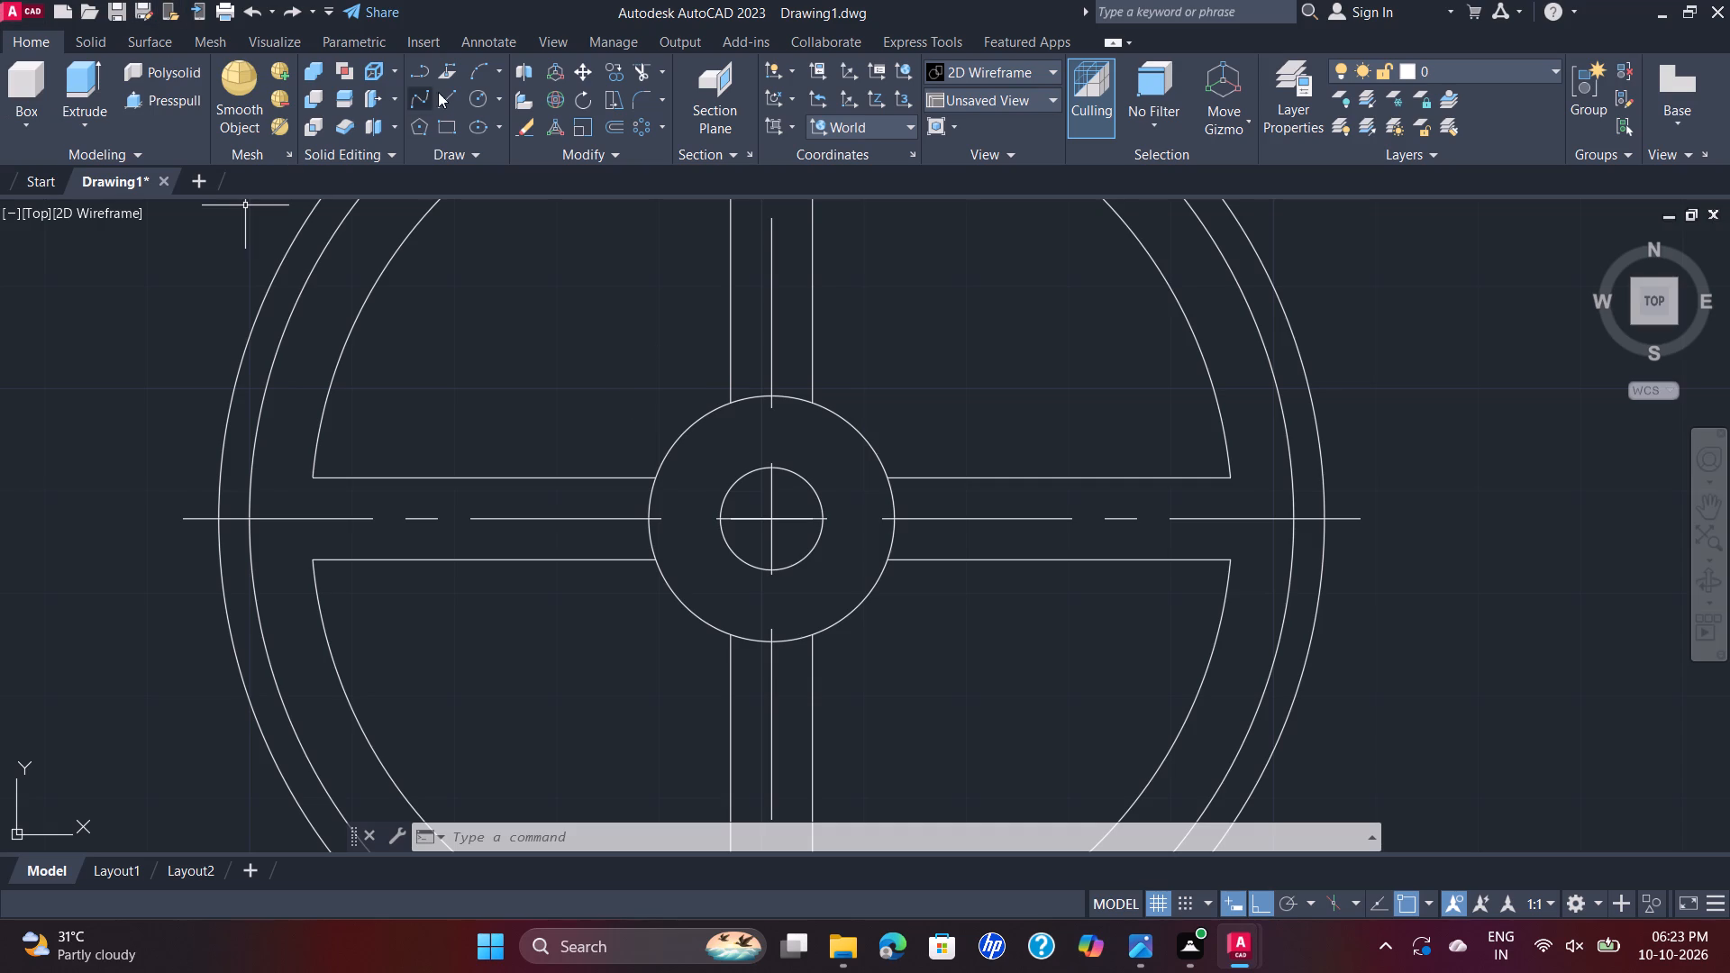
{"action": "left_click", "coordinate": [444, 98]}
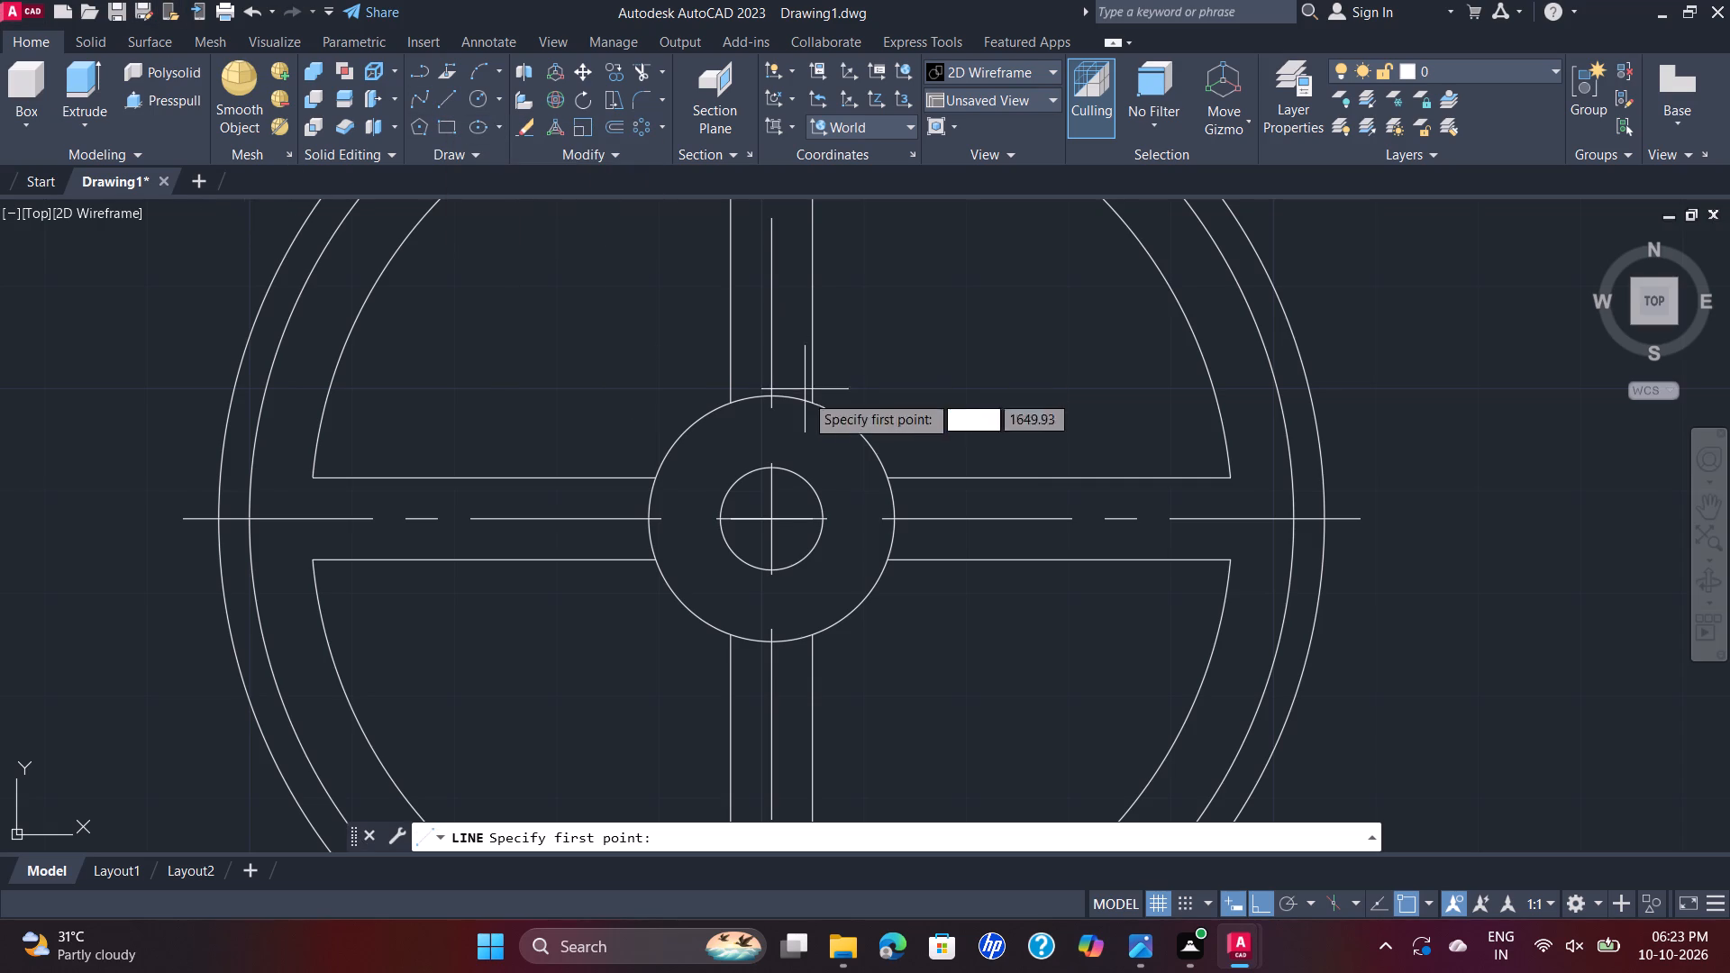
{"action": "left_click", "coordinate": [769, 523]}
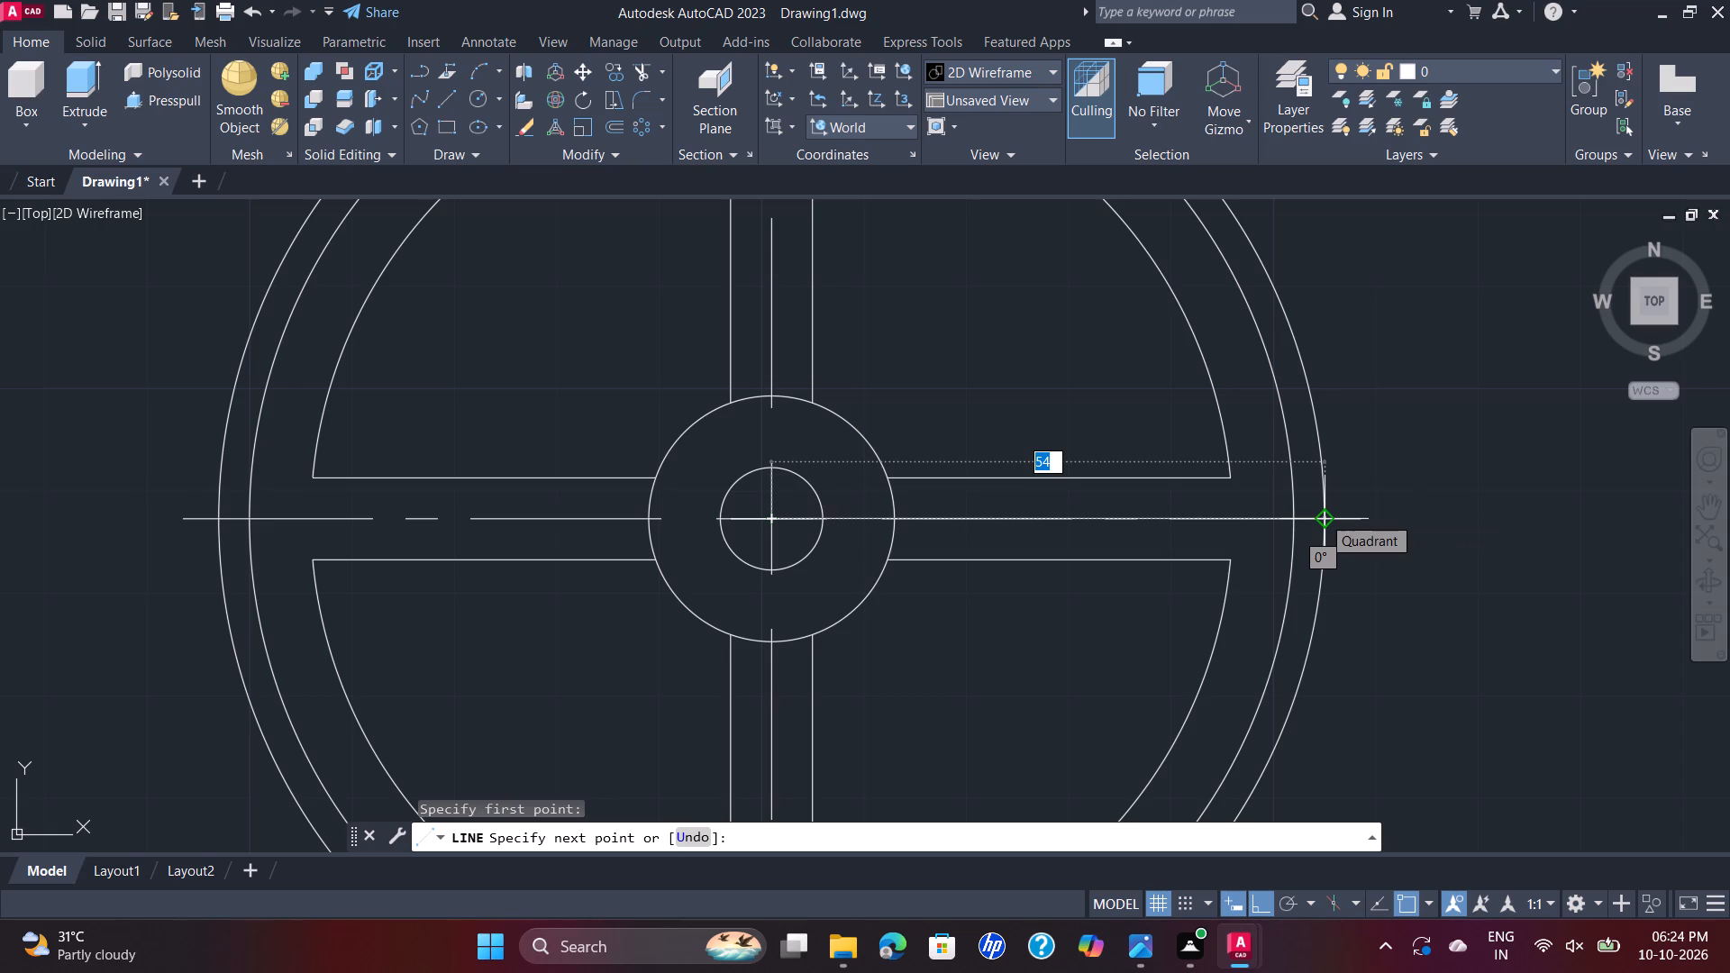
{"action": "key", "text": "Tab"}
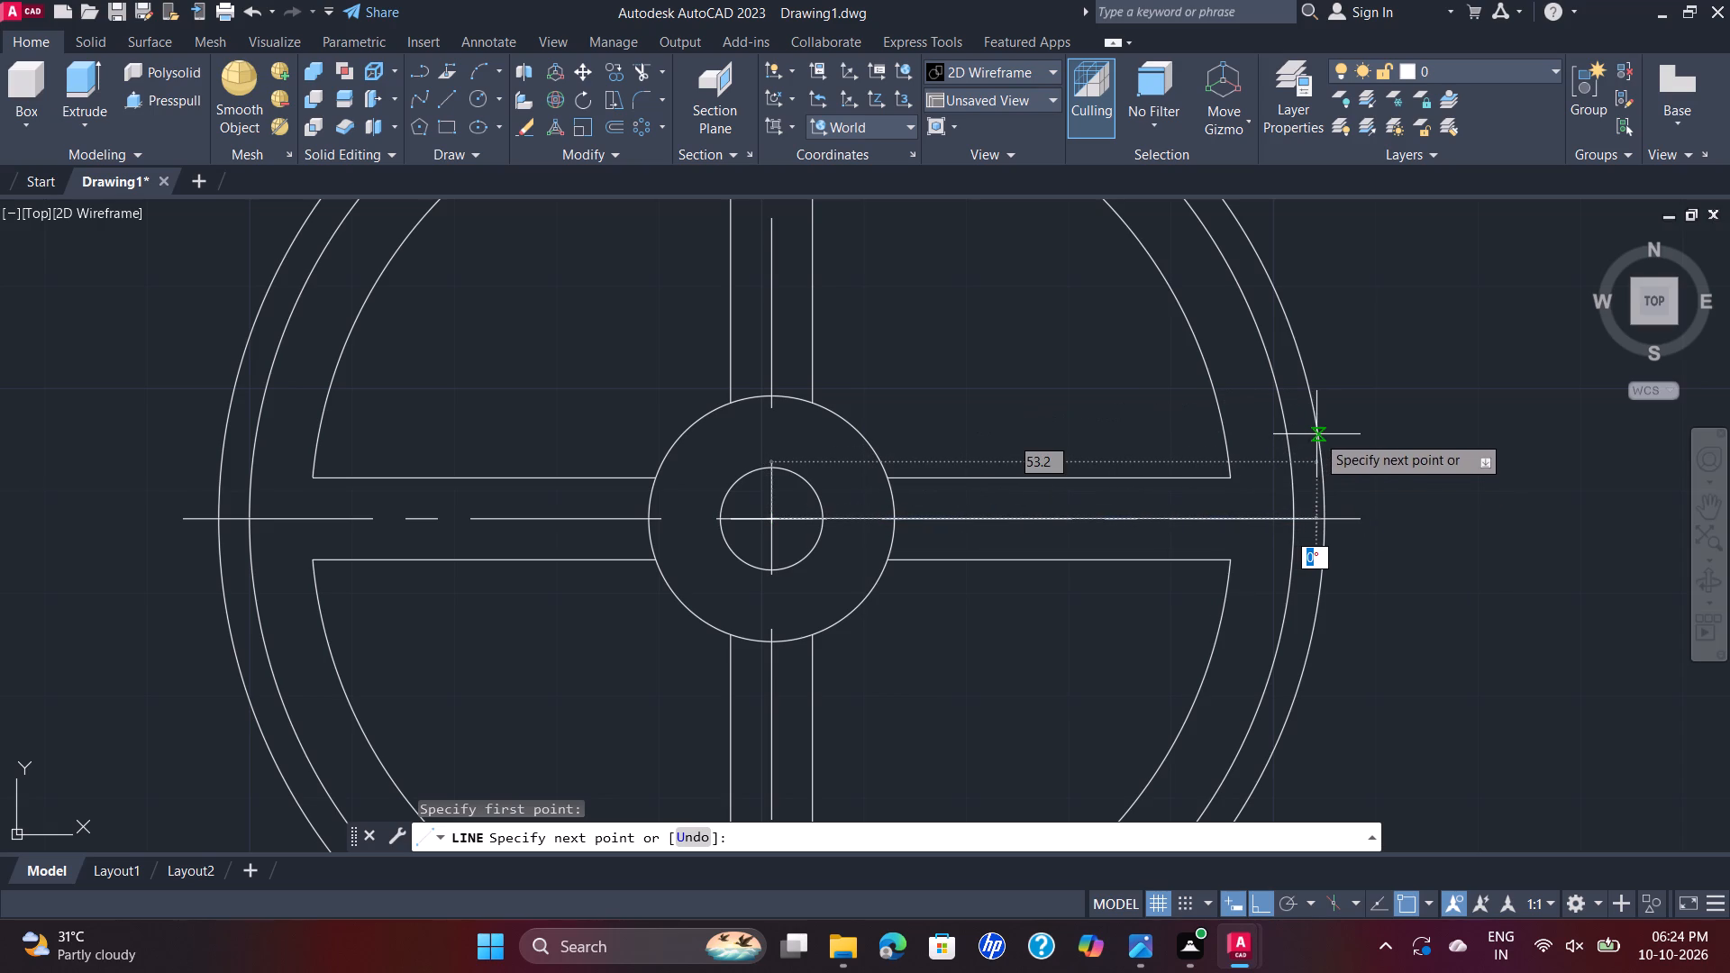
{"action": "type", "text": "10"}
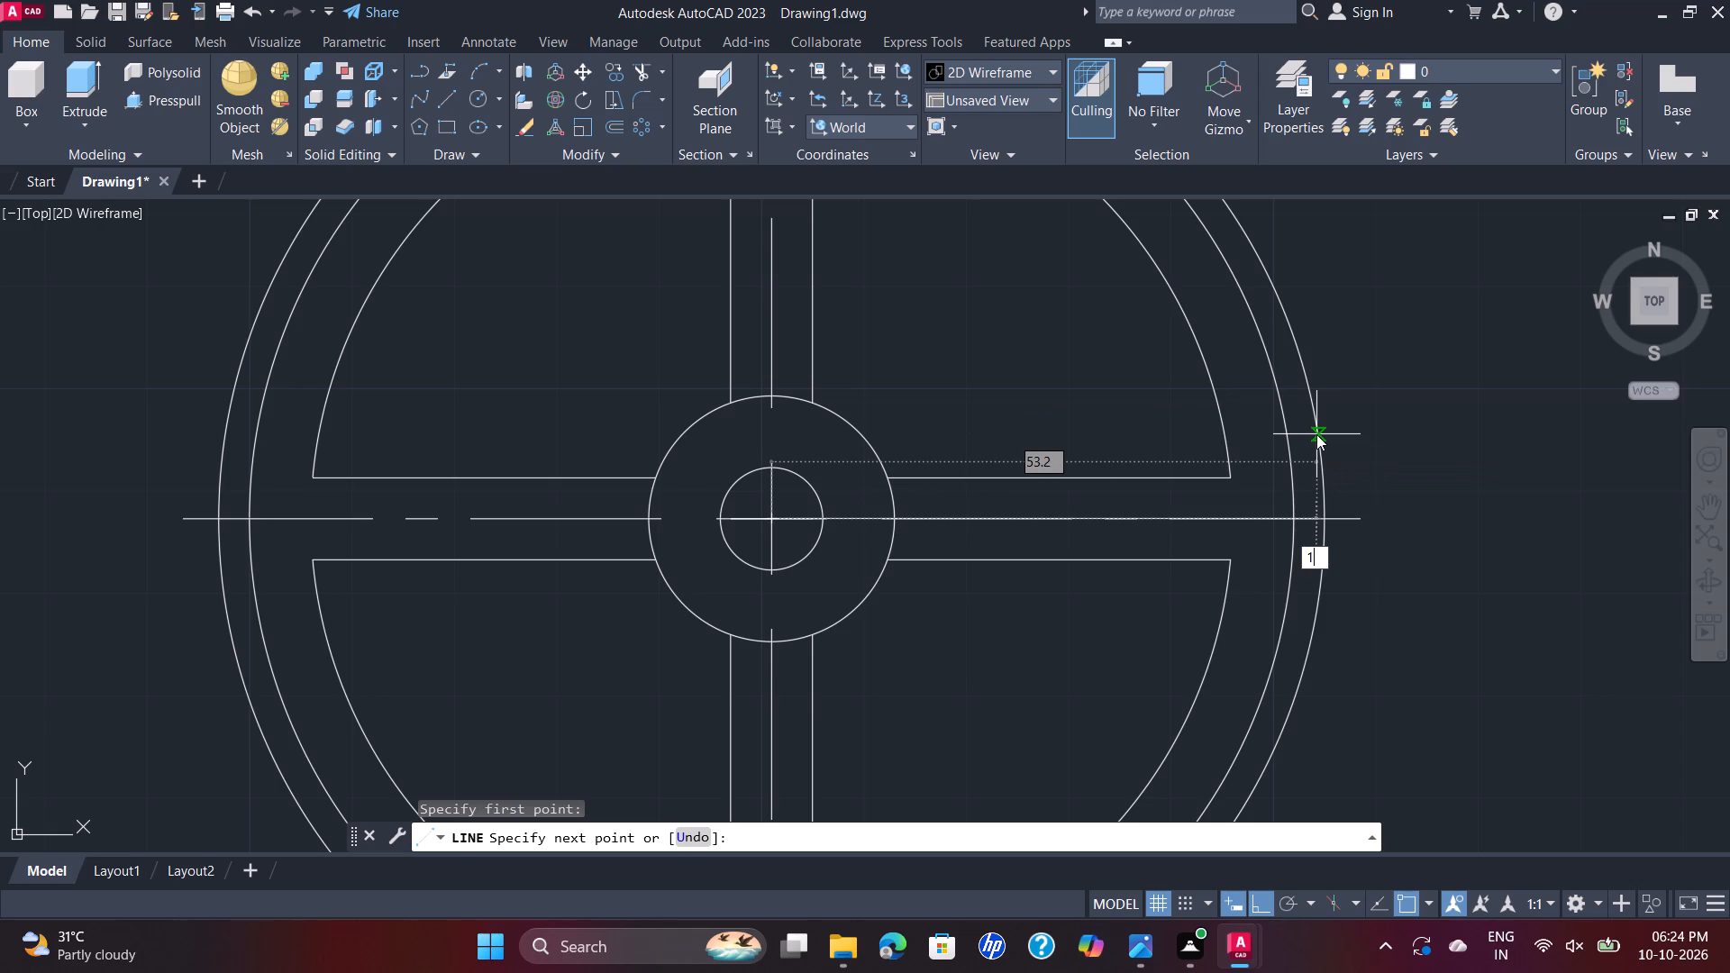
{"action": "key", "text": "Return"}
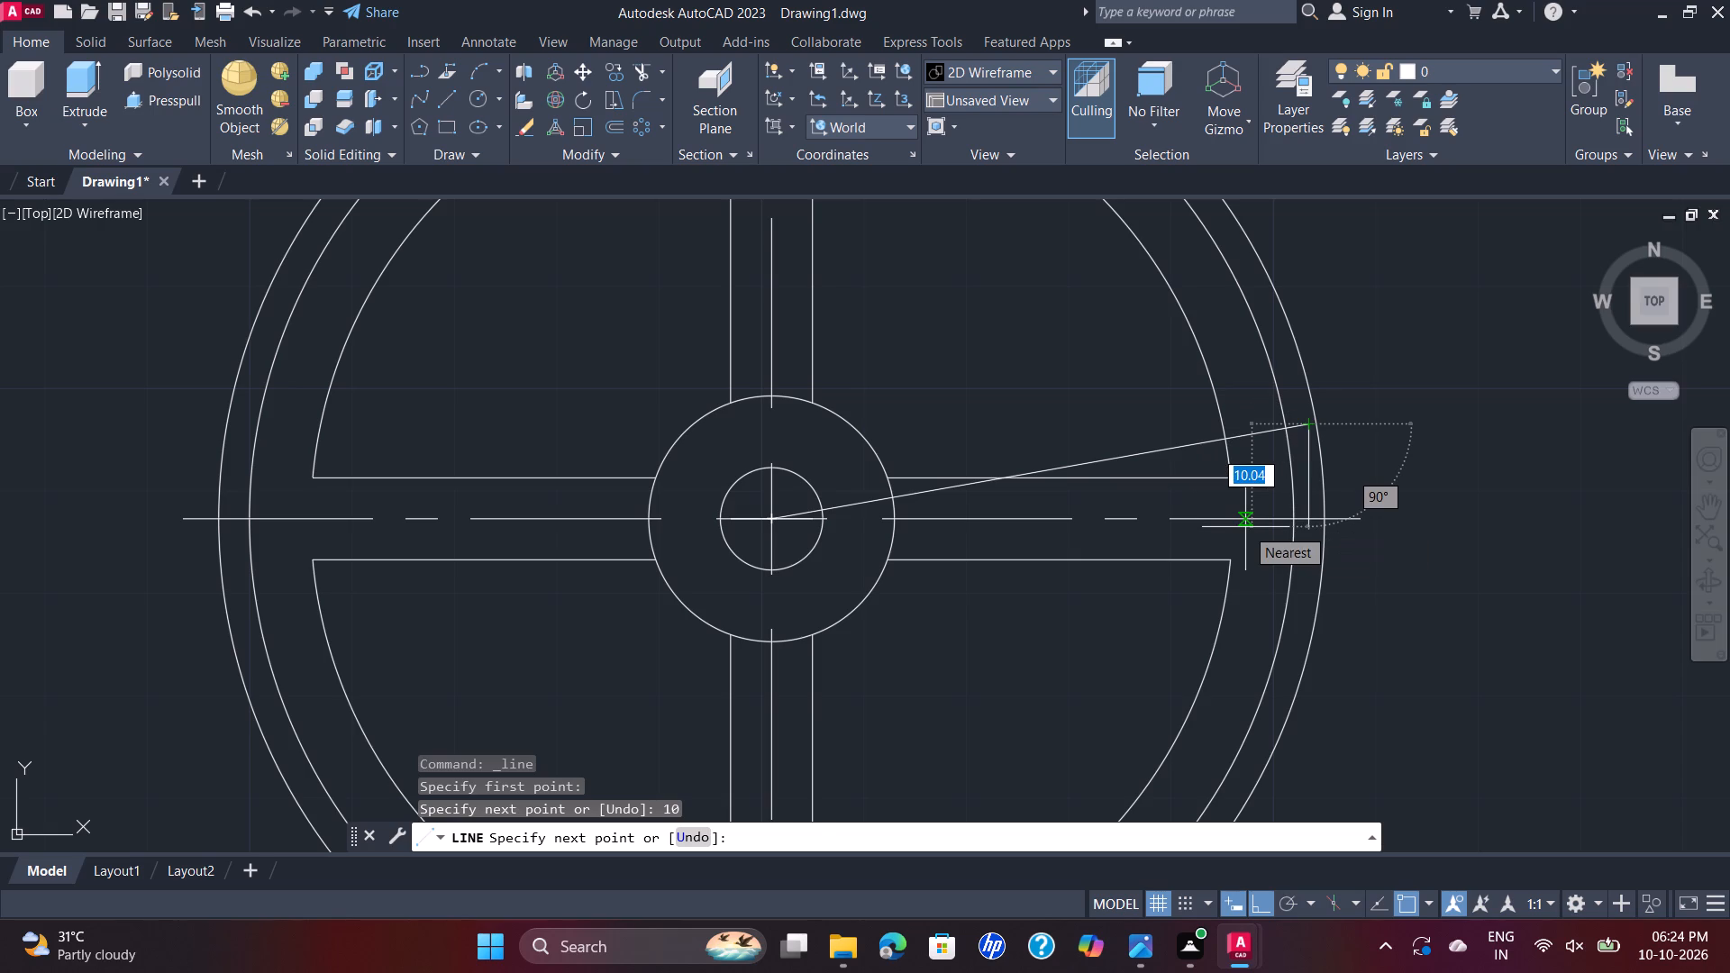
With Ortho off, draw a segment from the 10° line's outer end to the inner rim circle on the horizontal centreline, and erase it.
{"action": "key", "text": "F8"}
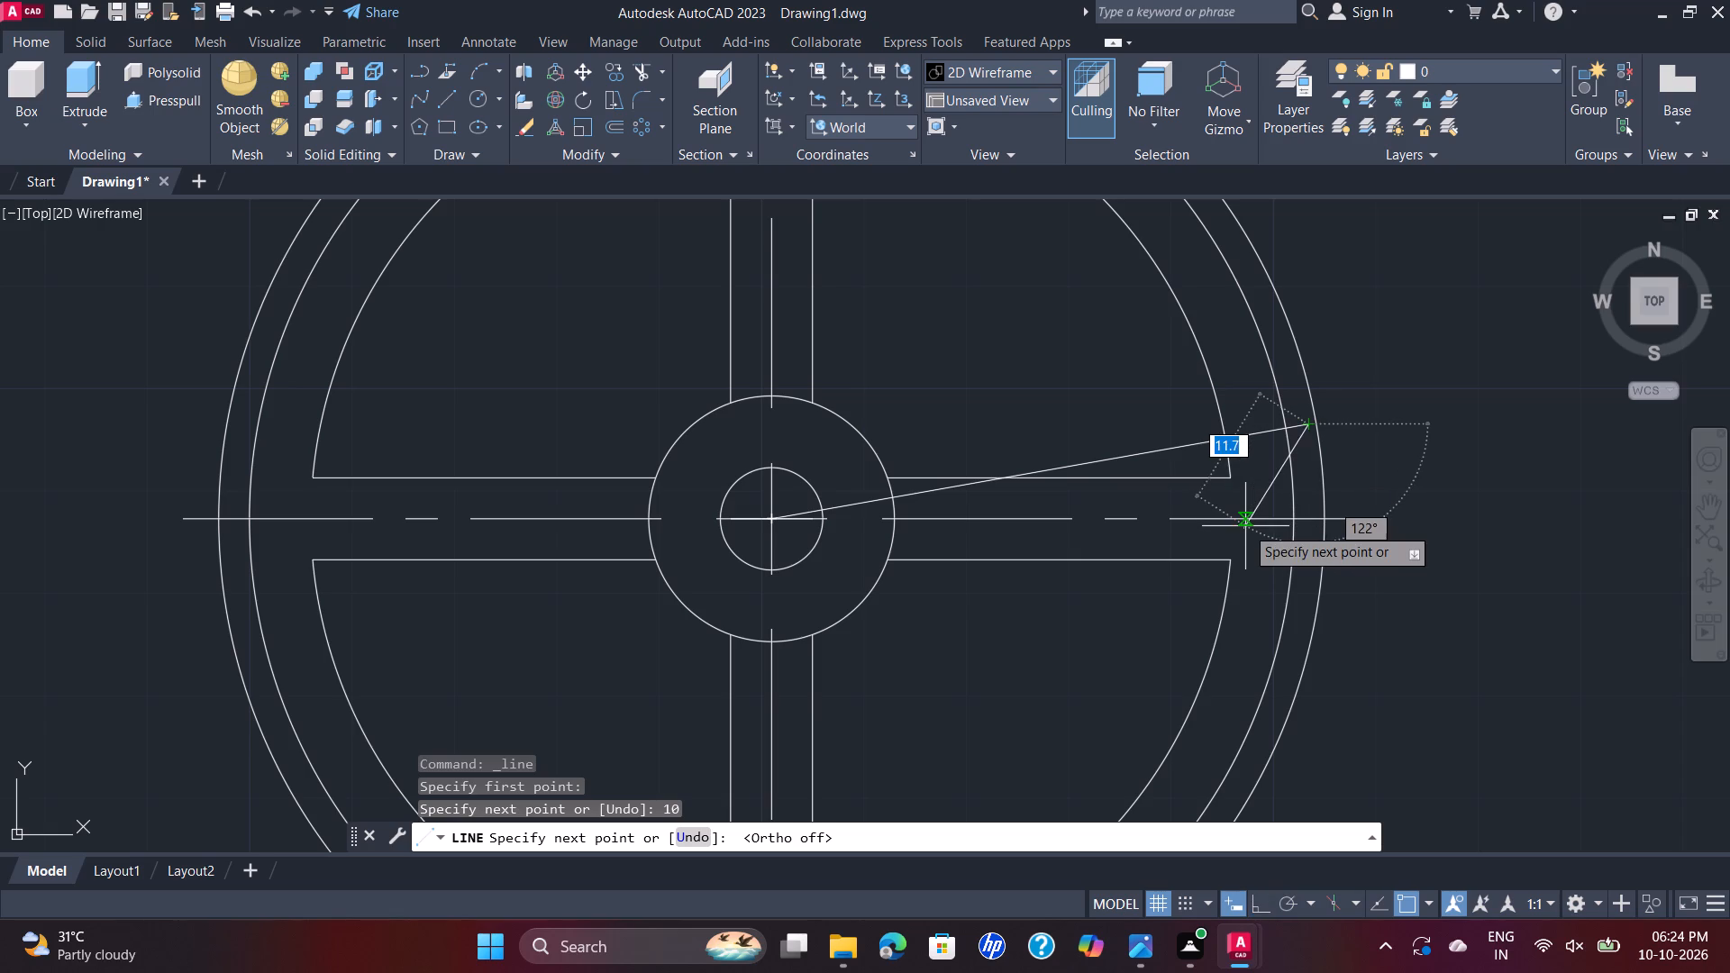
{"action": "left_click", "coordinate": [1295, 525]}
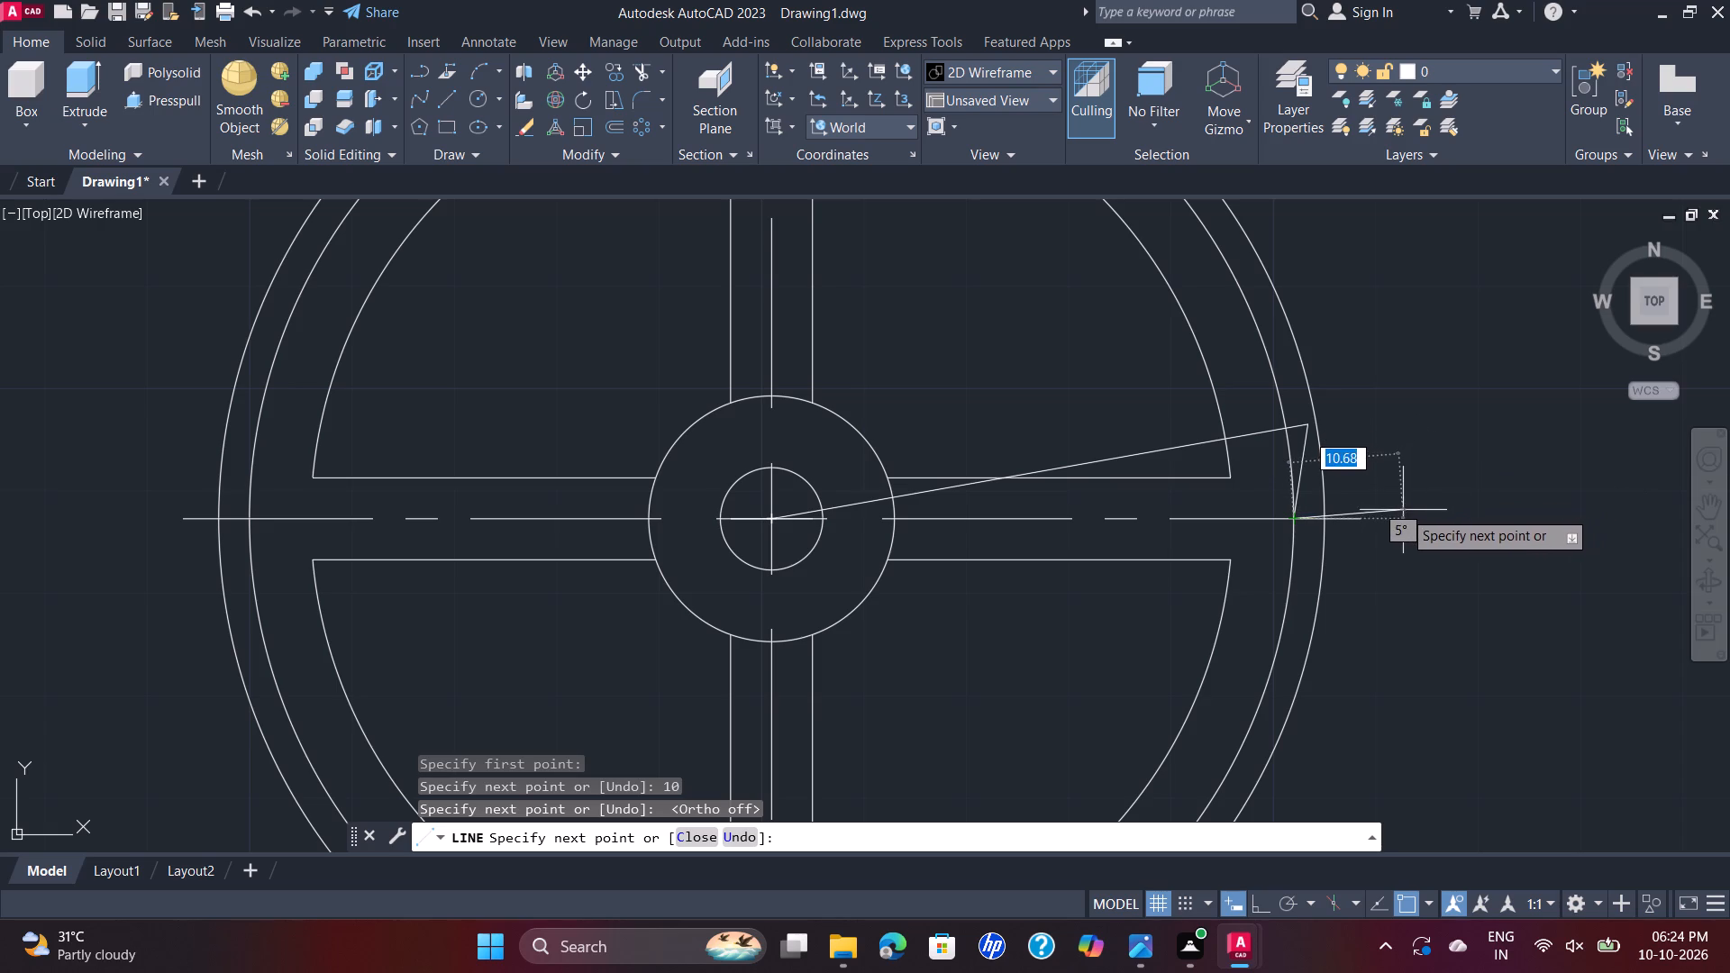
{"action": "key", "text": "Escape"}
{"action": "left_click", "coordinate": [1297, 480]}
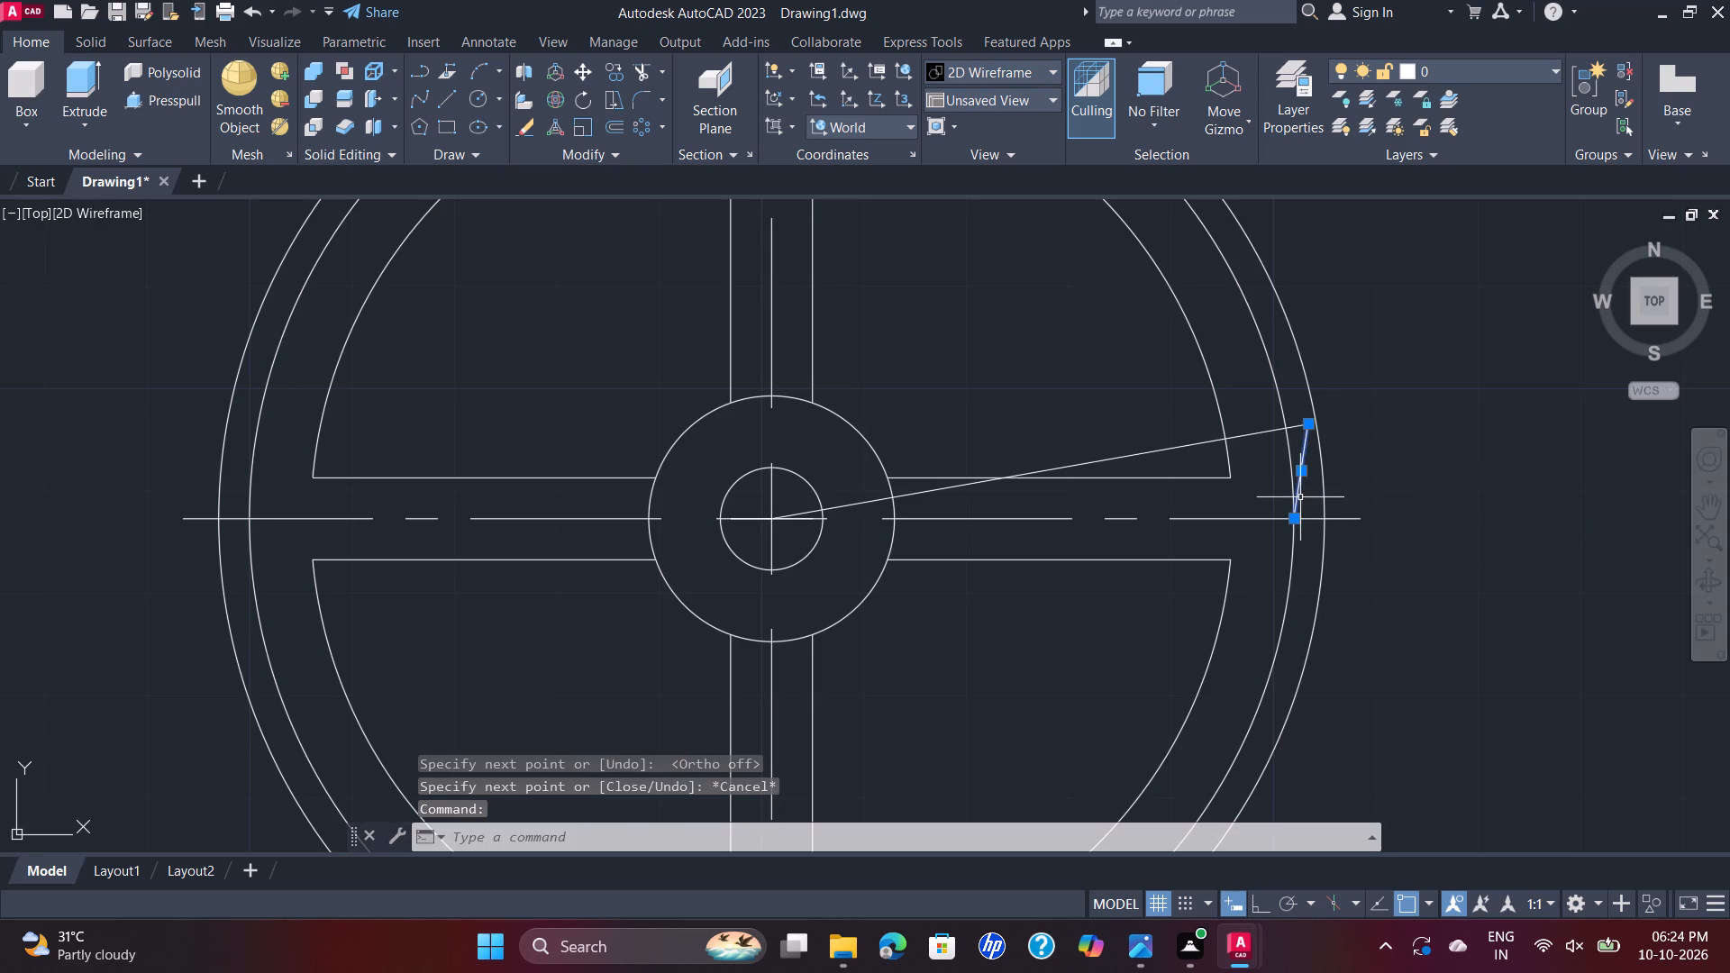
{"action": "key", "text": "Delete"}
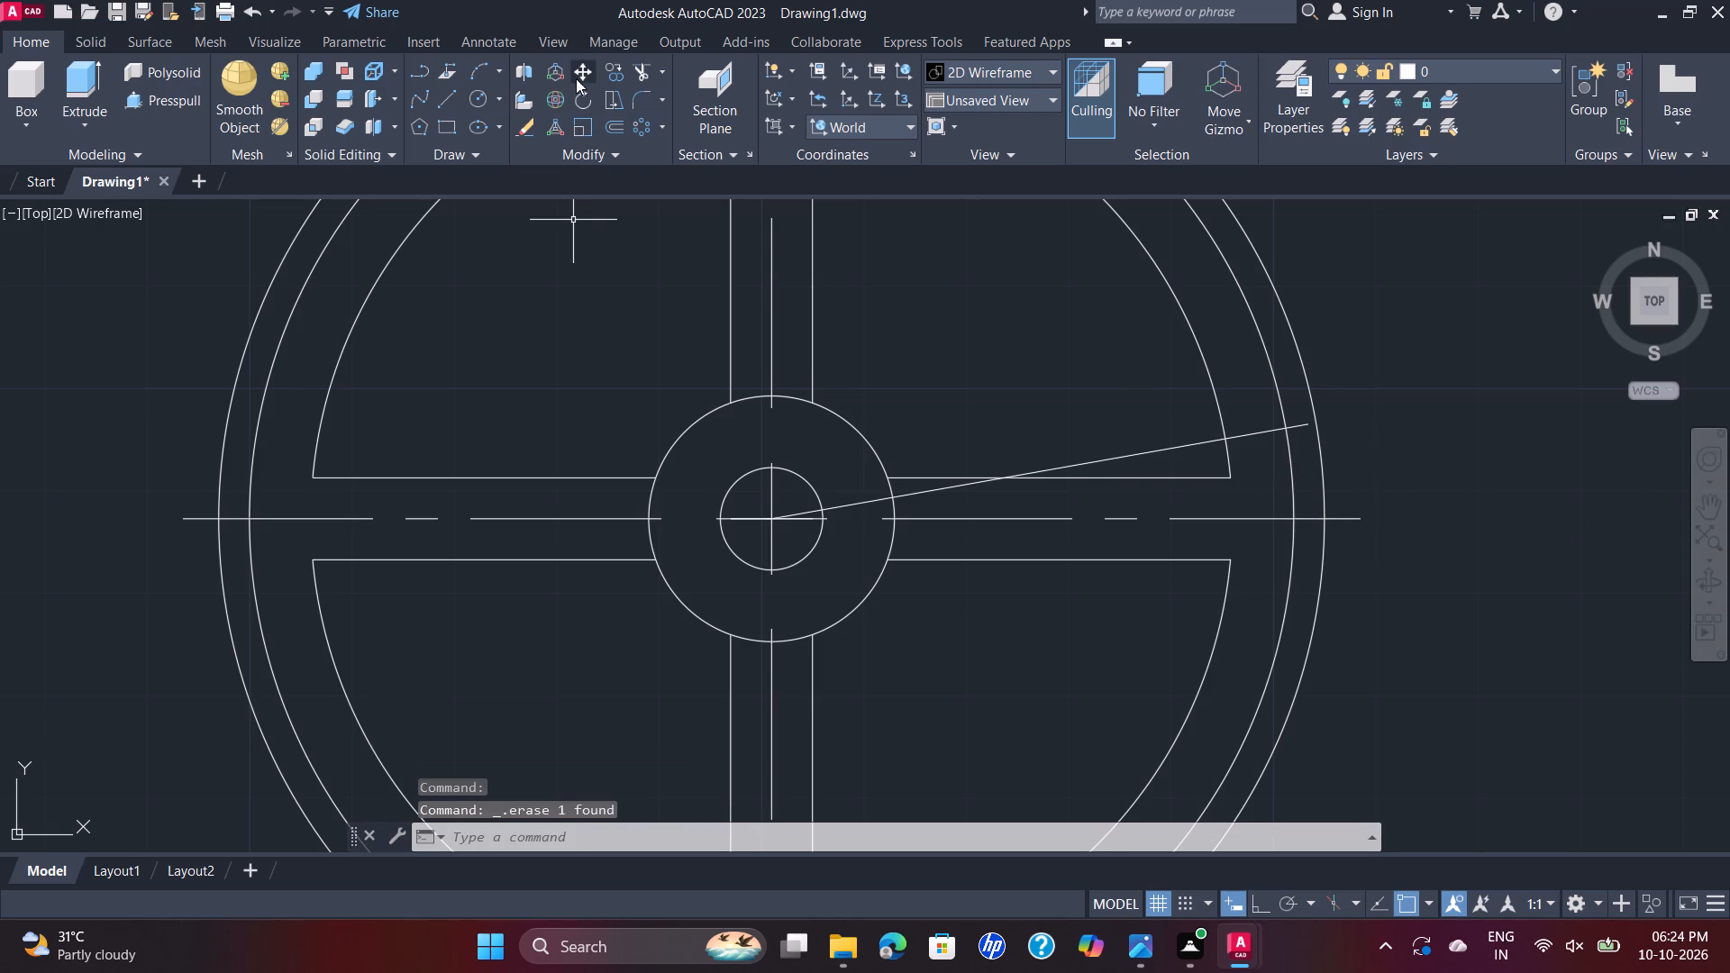
Extend the outer end of the 10° line to the outer rim circle.
{"action": "left_click", "coordinate": [663, 75]}
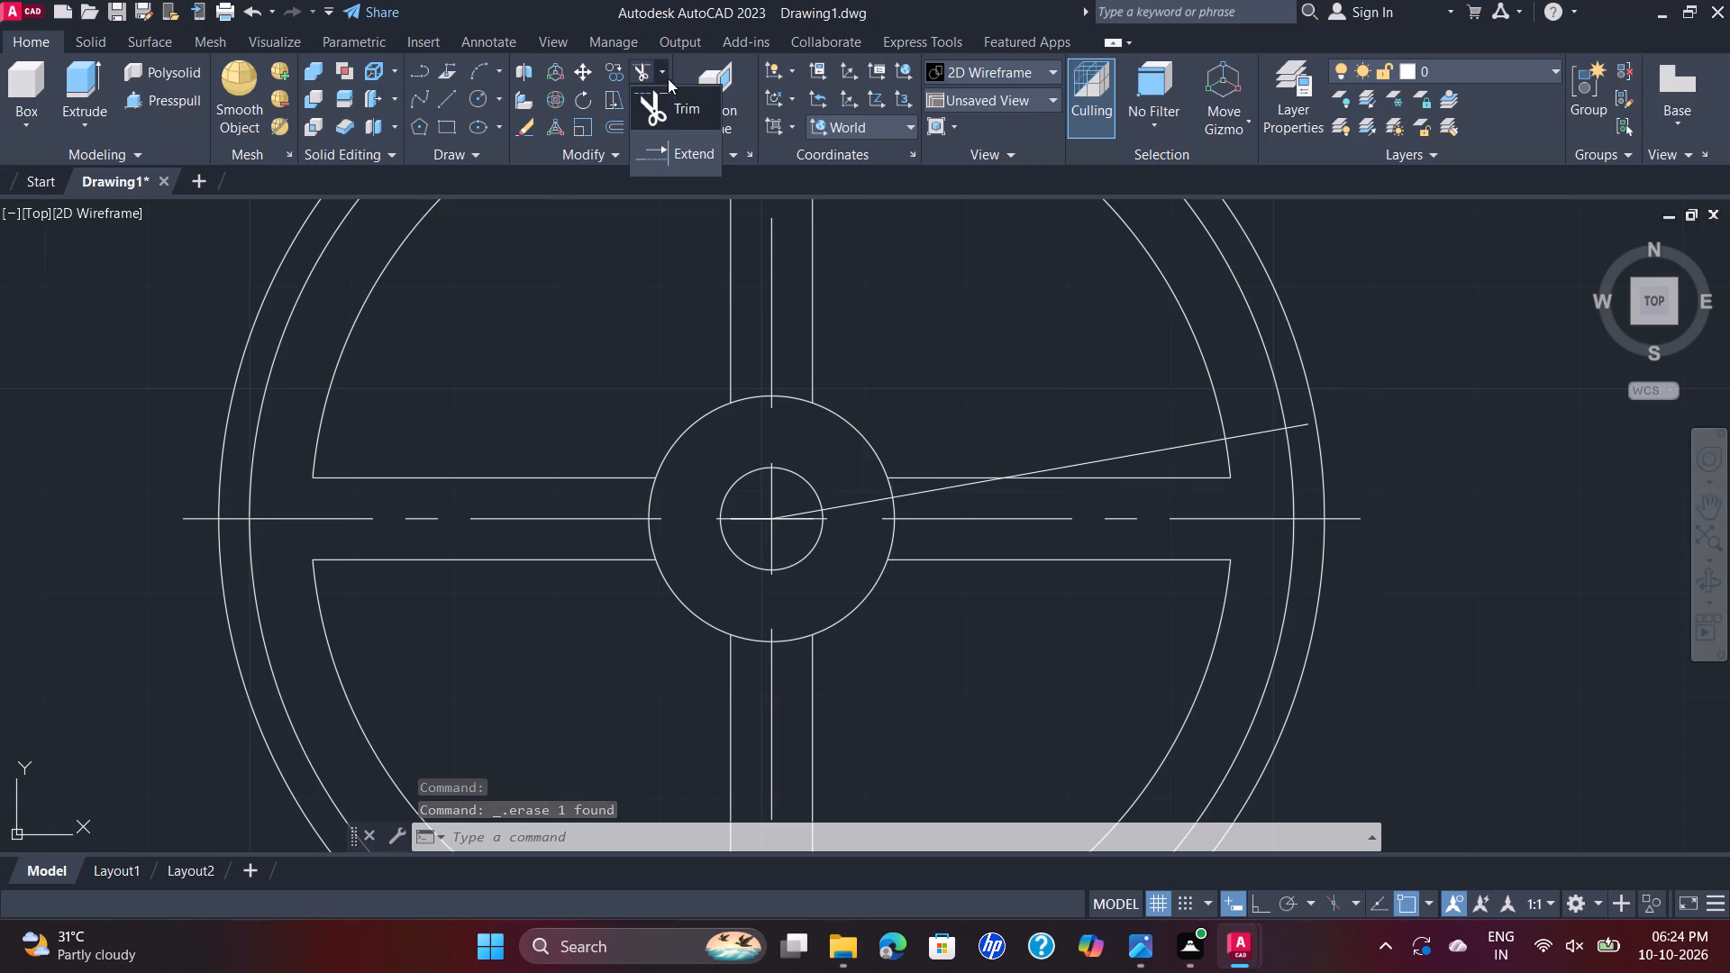
{"action": "left_click", "coordinate": [683, 146]}
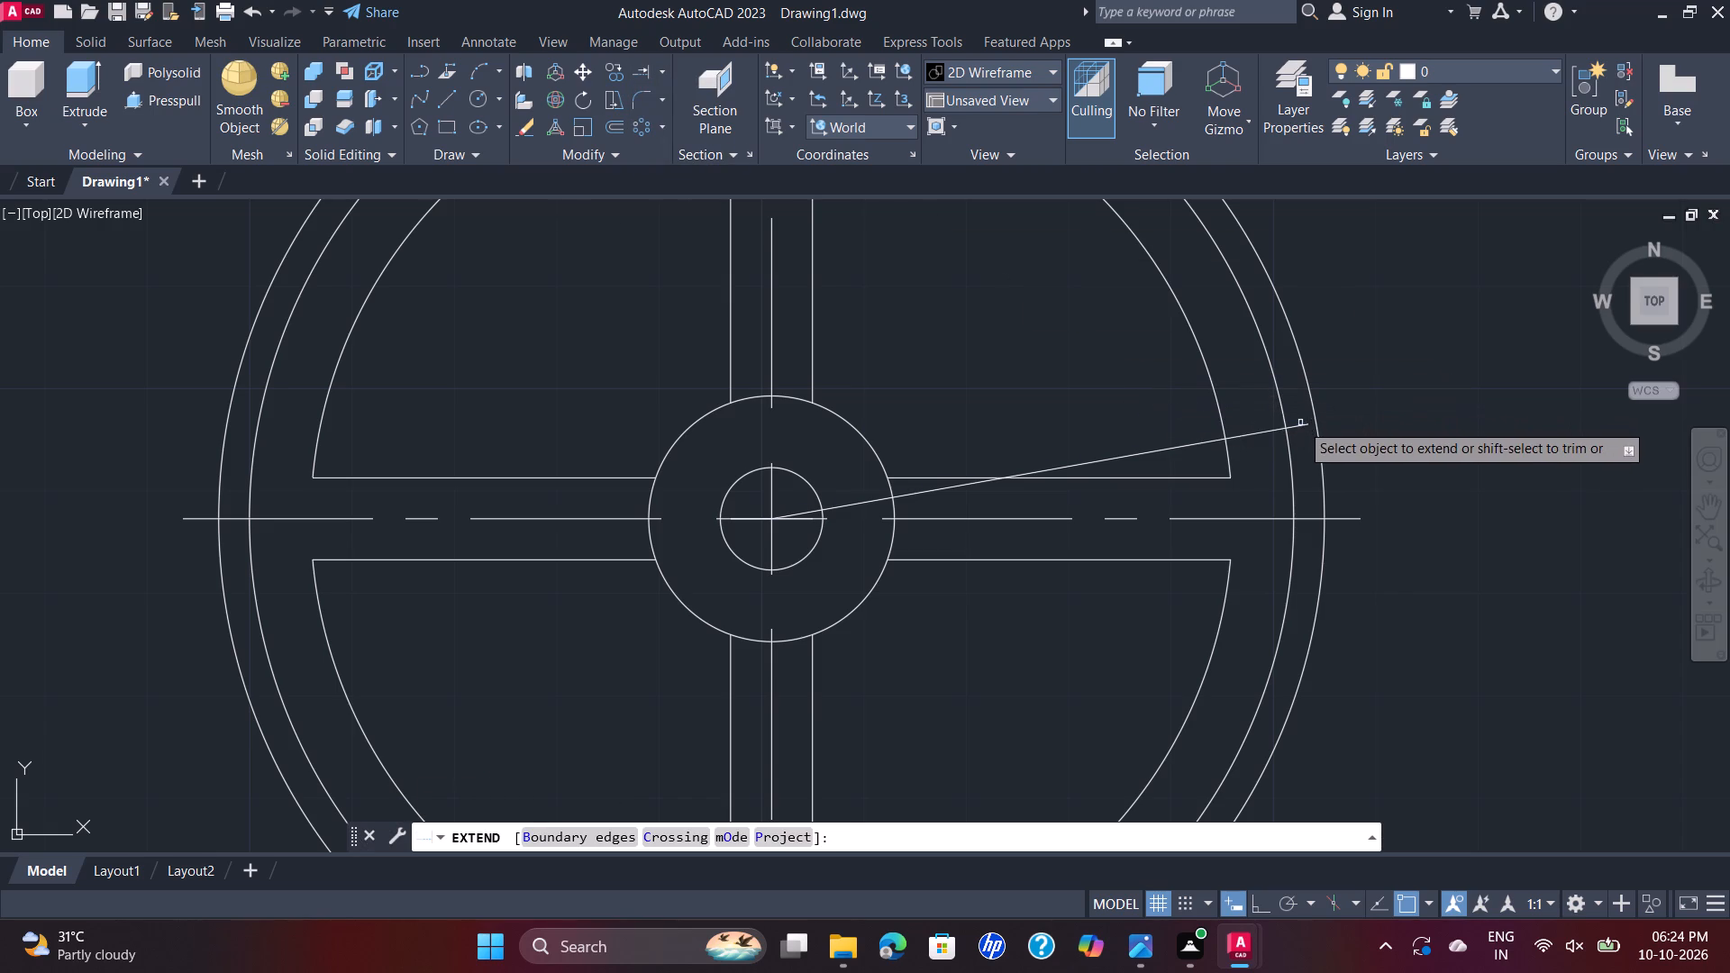
{"action": "left_click", "coordinate": [1300, 423]}
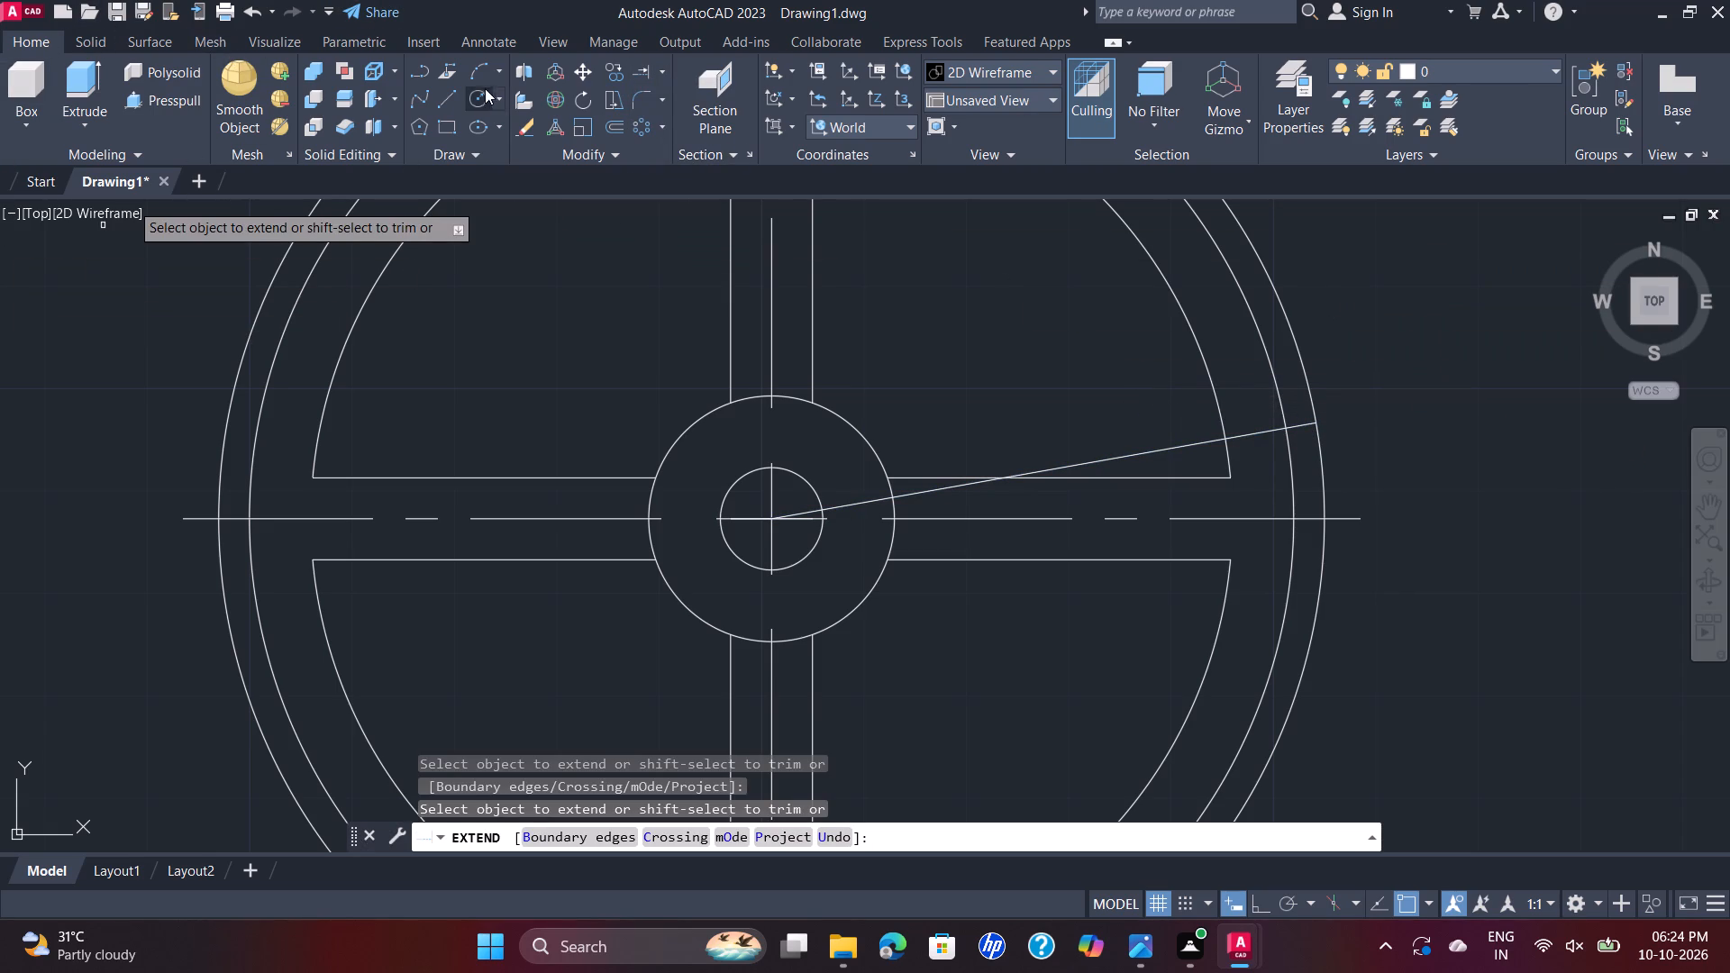
Draw a line about 9.6 units long from the 10° line's outer end to where the inner rim circle meets the horizontal centreline.
{"action": "left_click", "coordinate": [452, 103]}
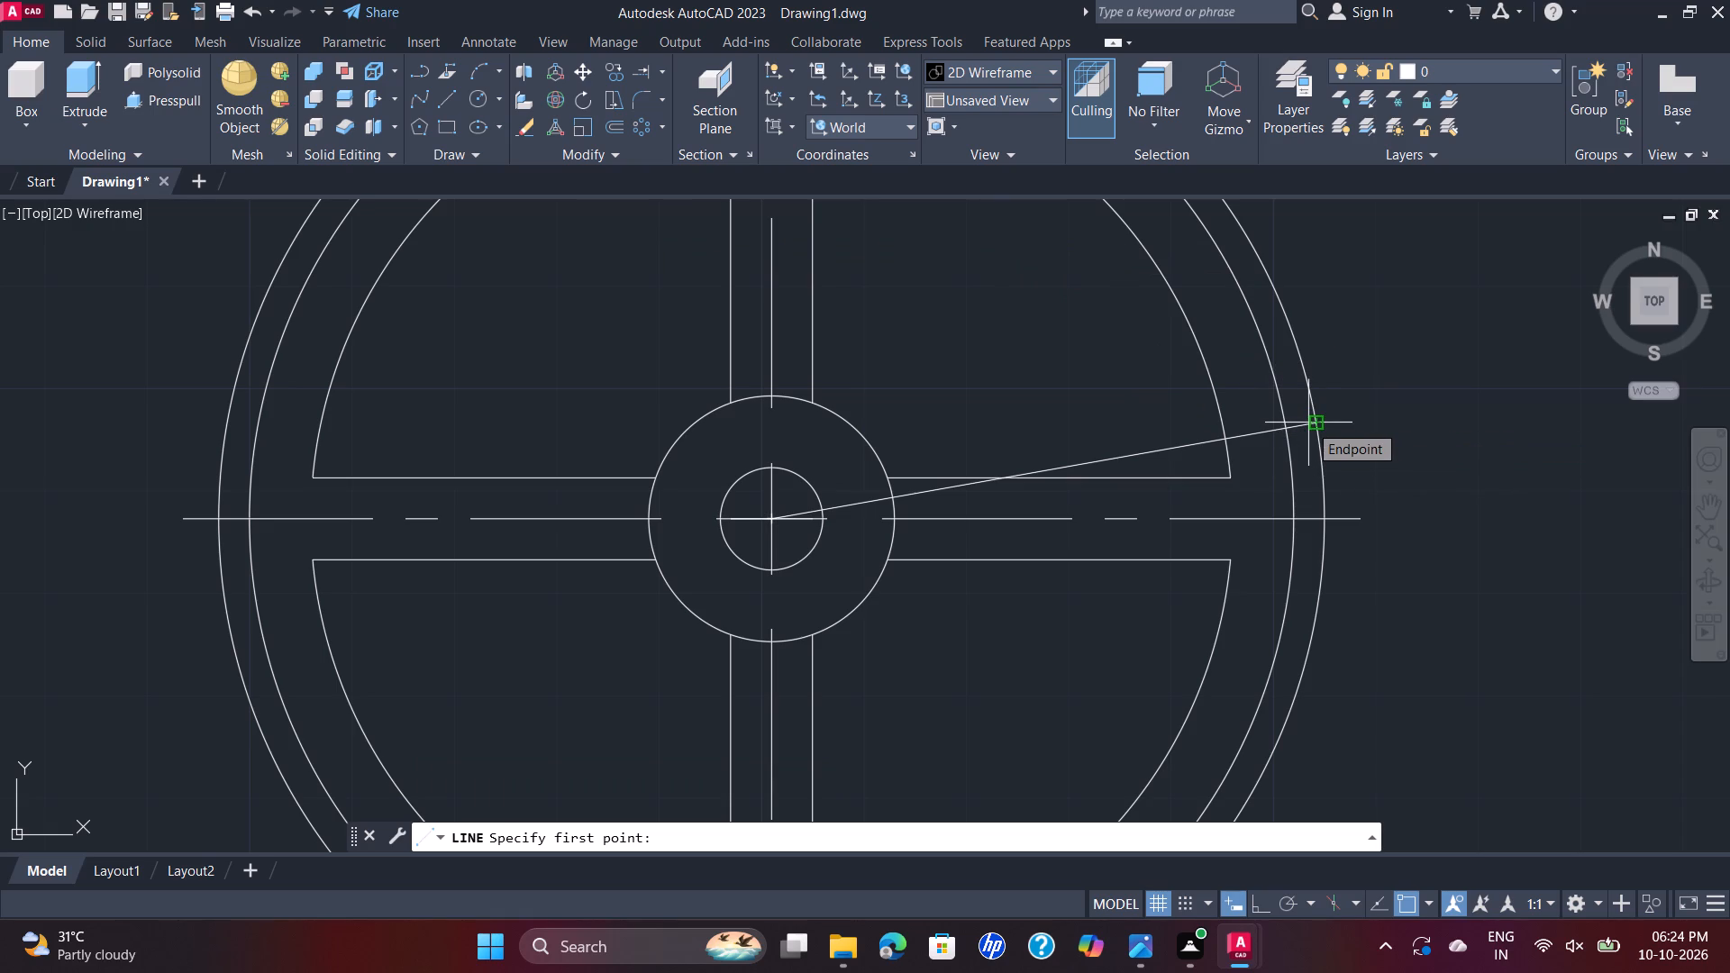
{"action": "left_click", "coordinate": [1319, 425]}
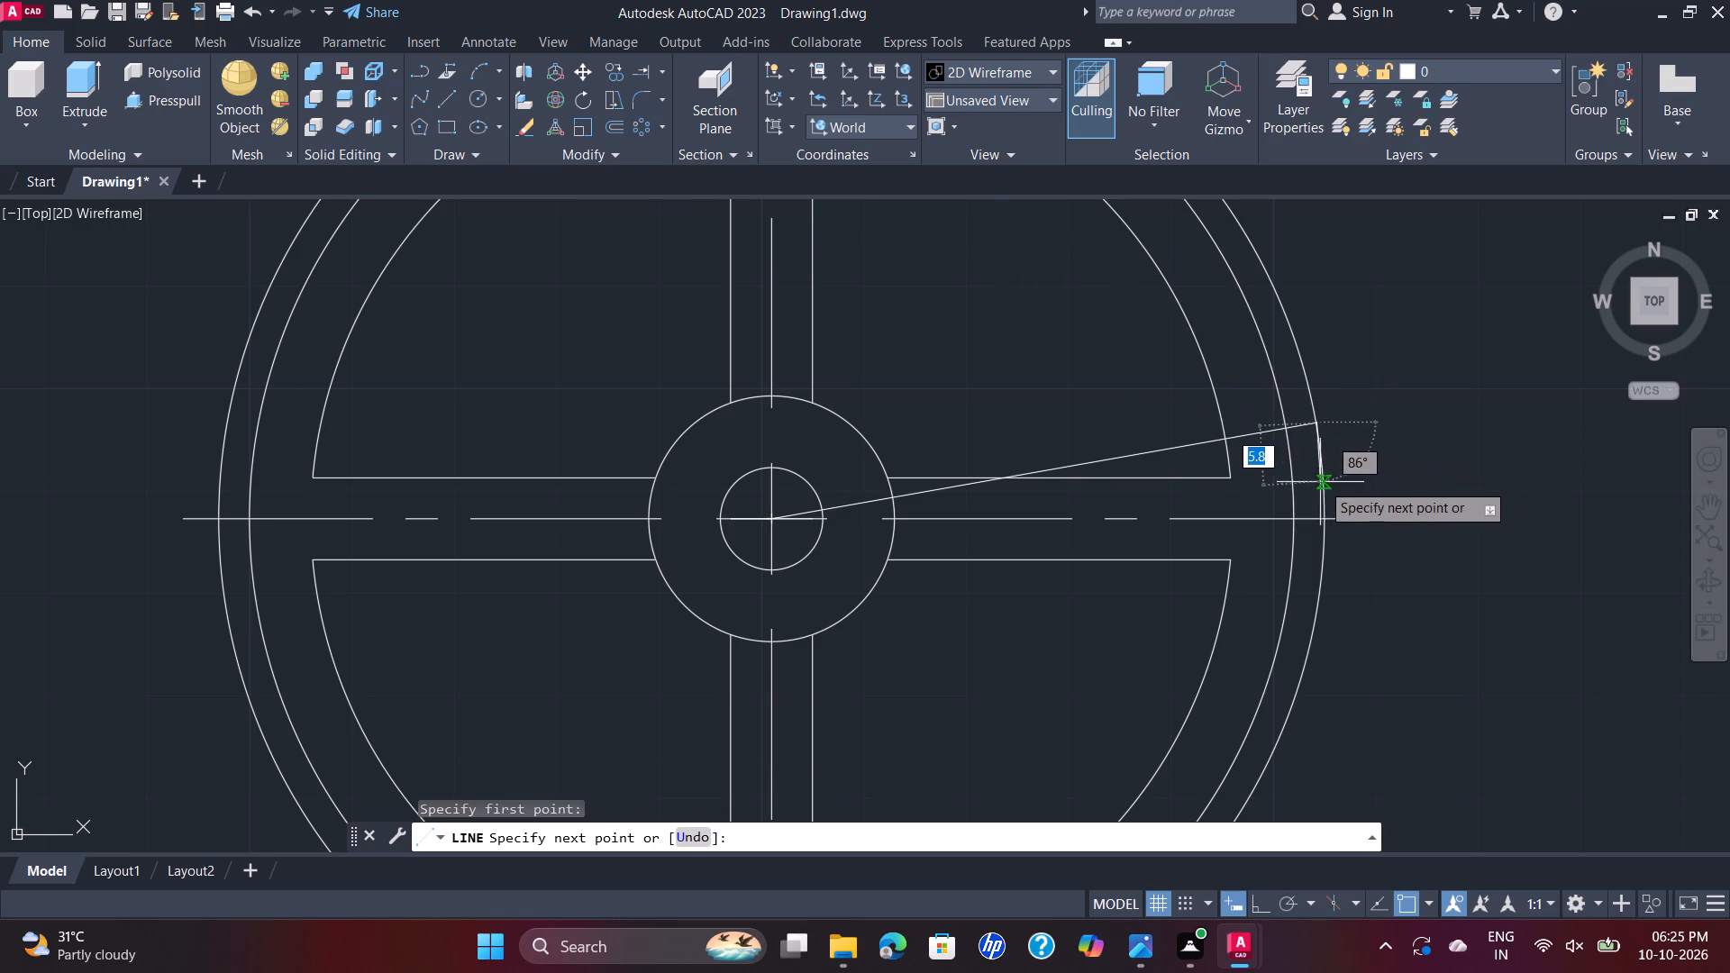
{"action": "left_click", "coordinate": [1291, 520]}
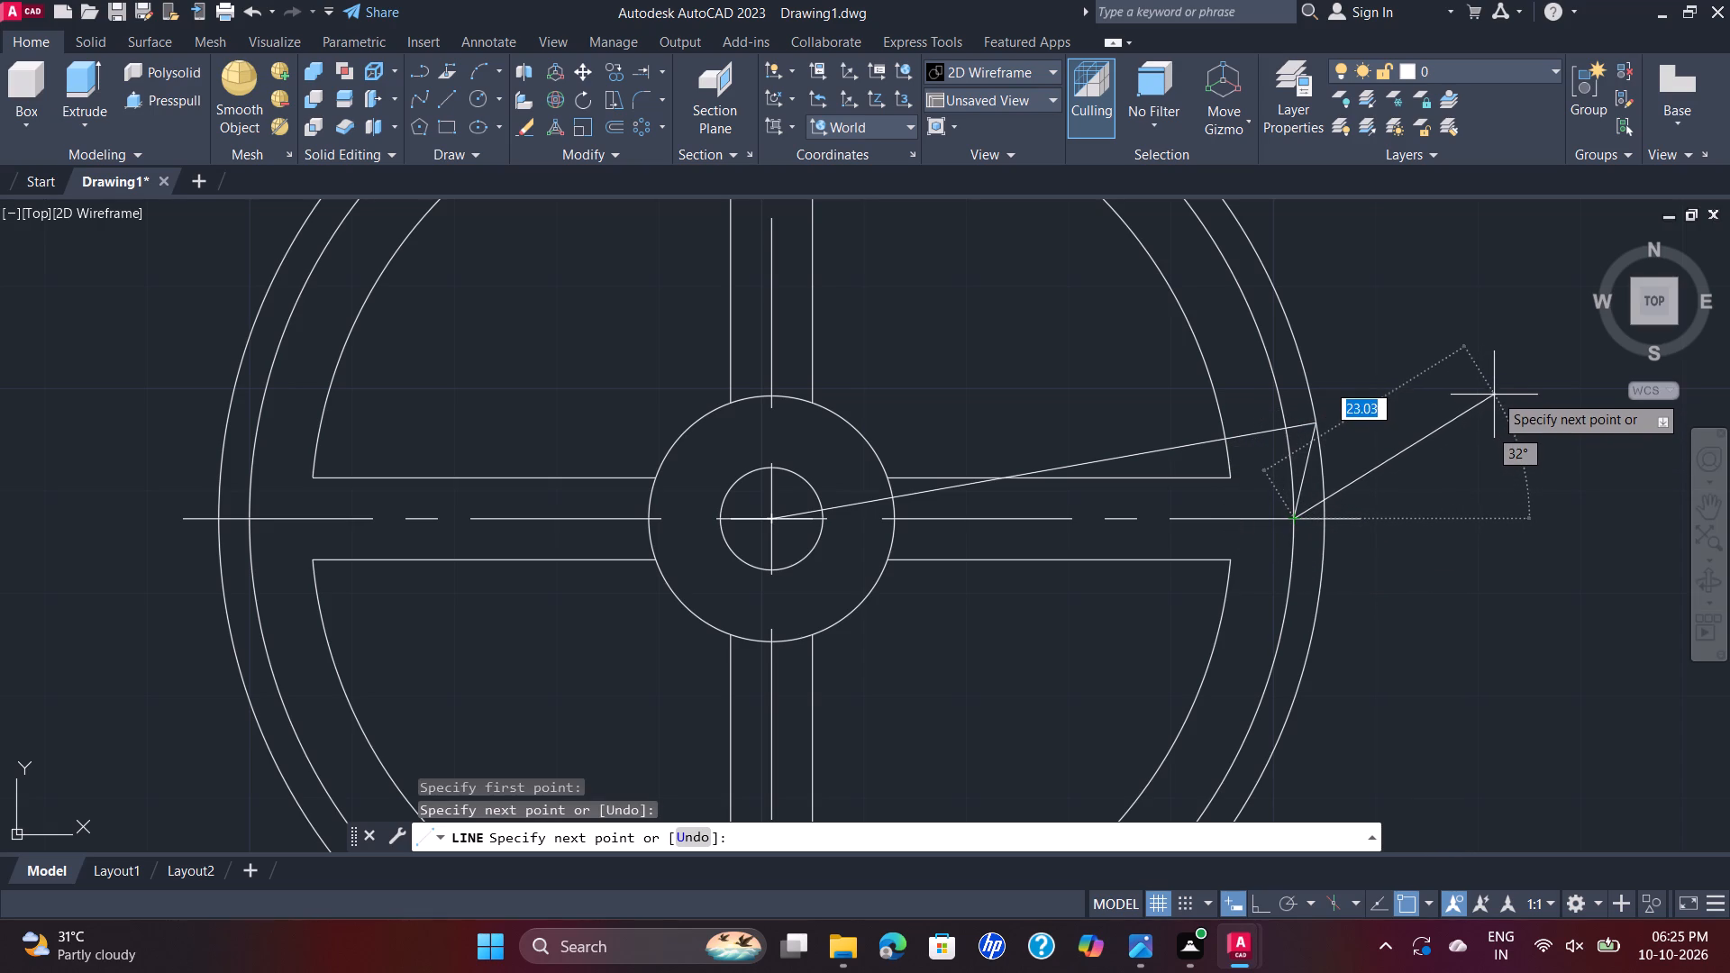
{"action": "key", "text": "Escape"}
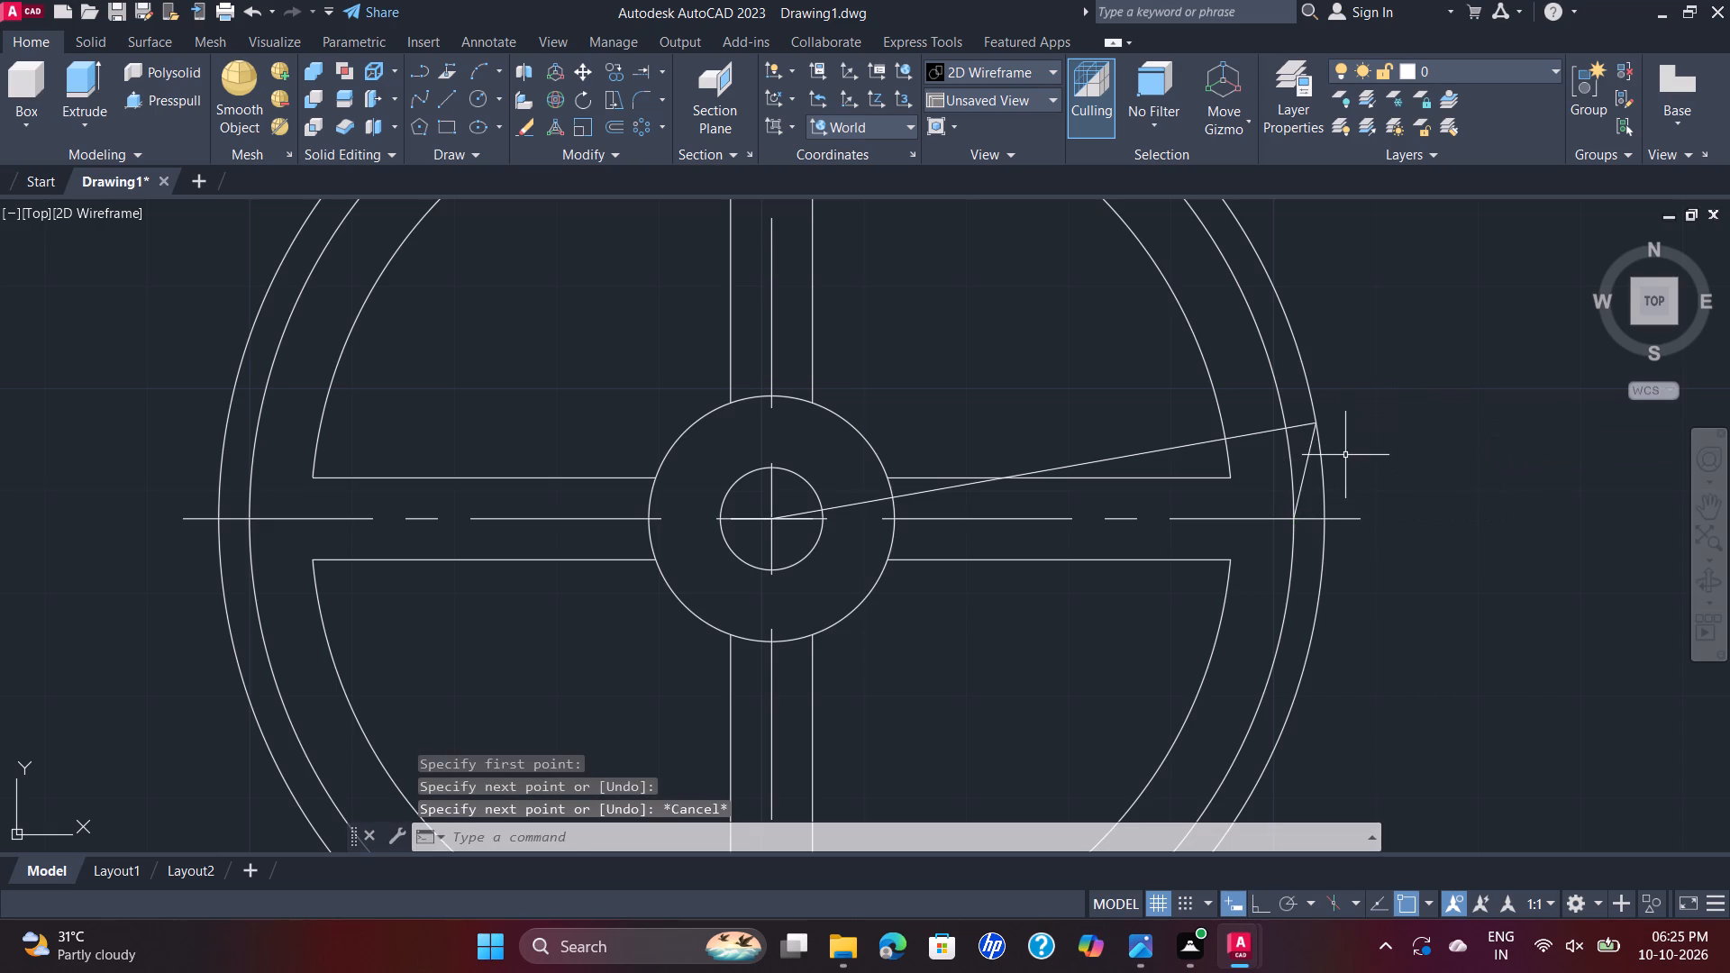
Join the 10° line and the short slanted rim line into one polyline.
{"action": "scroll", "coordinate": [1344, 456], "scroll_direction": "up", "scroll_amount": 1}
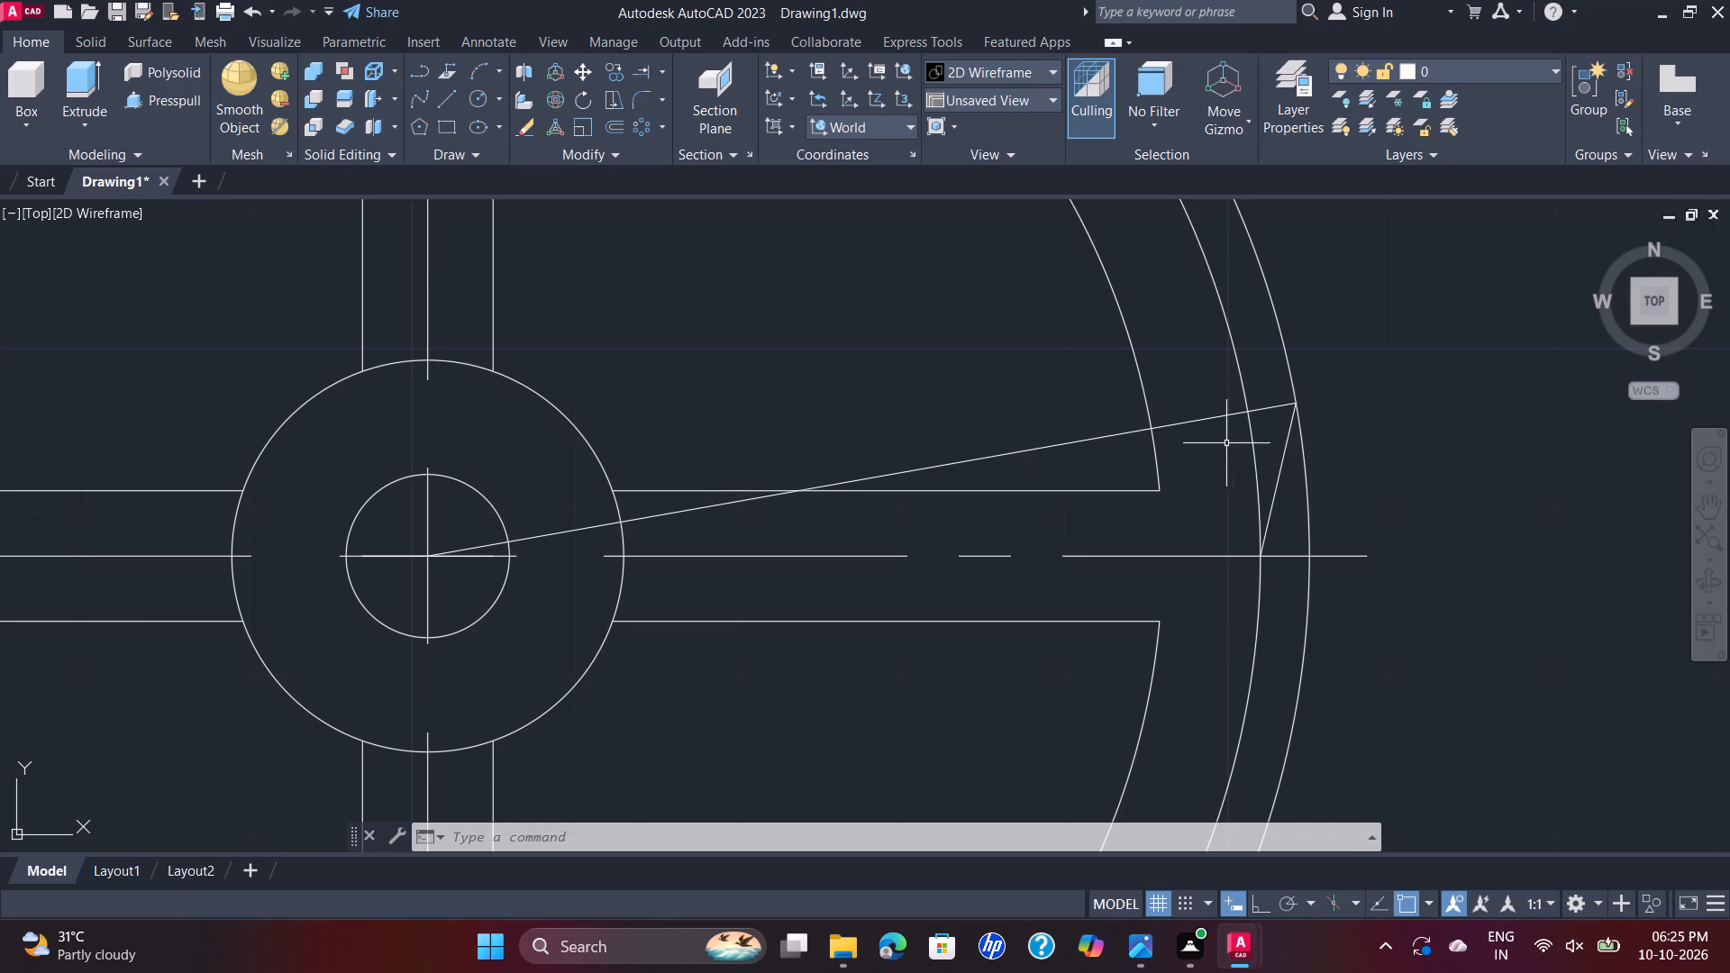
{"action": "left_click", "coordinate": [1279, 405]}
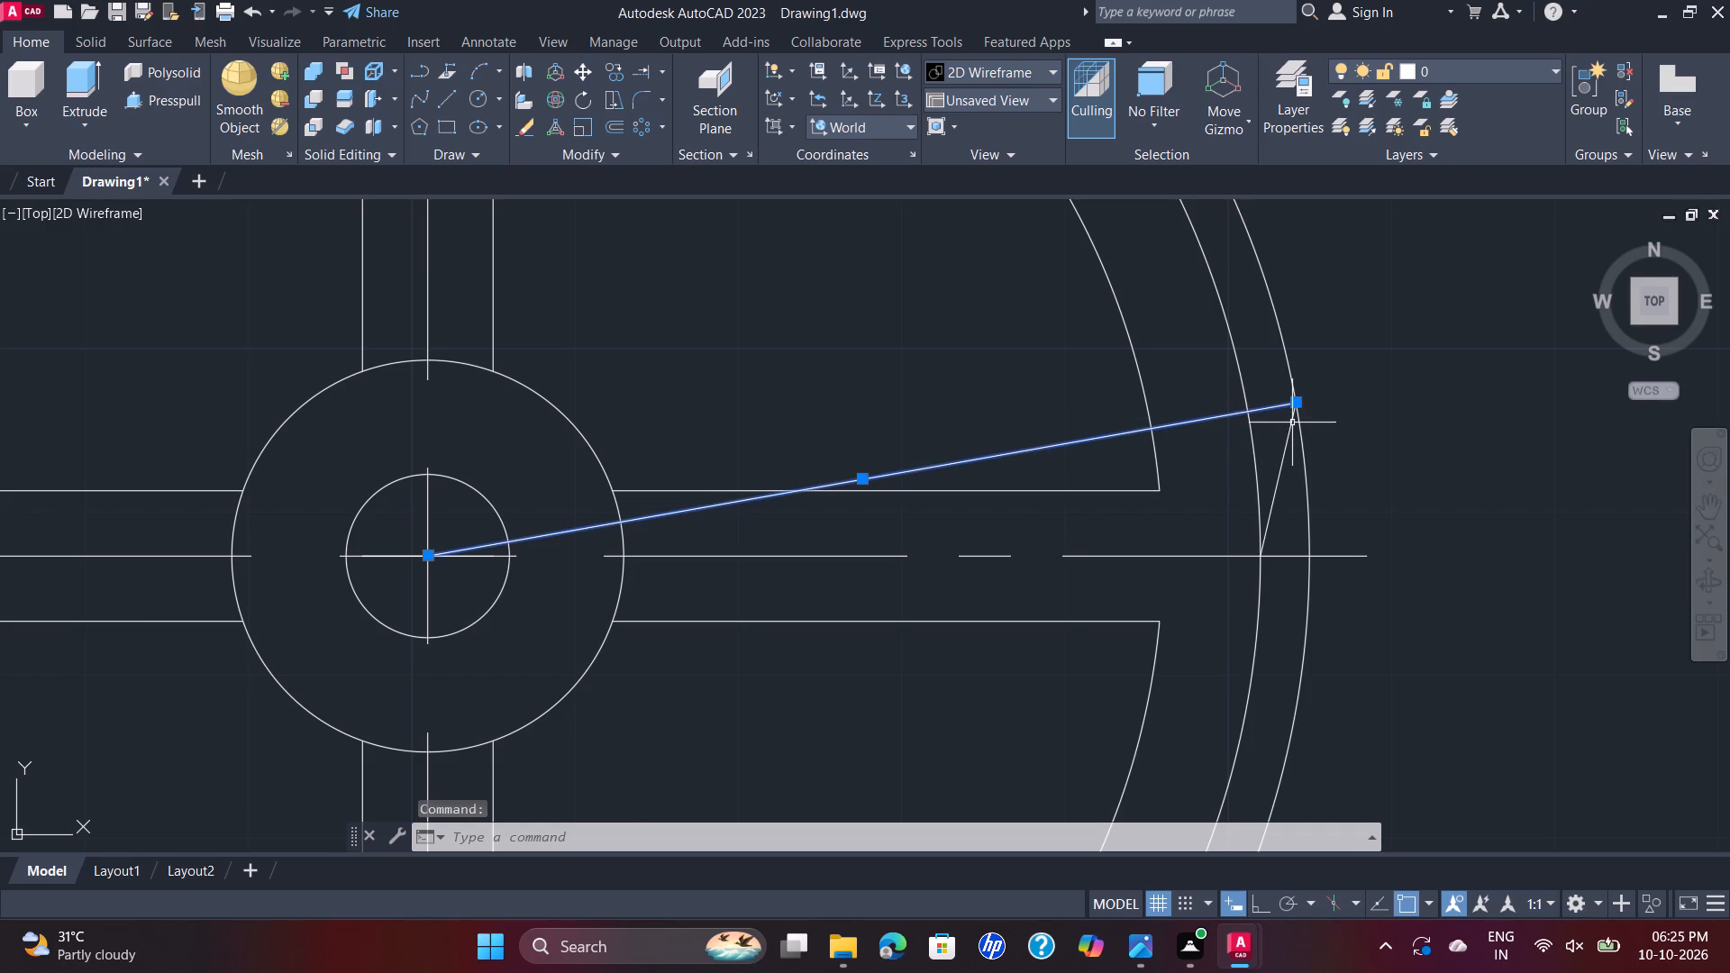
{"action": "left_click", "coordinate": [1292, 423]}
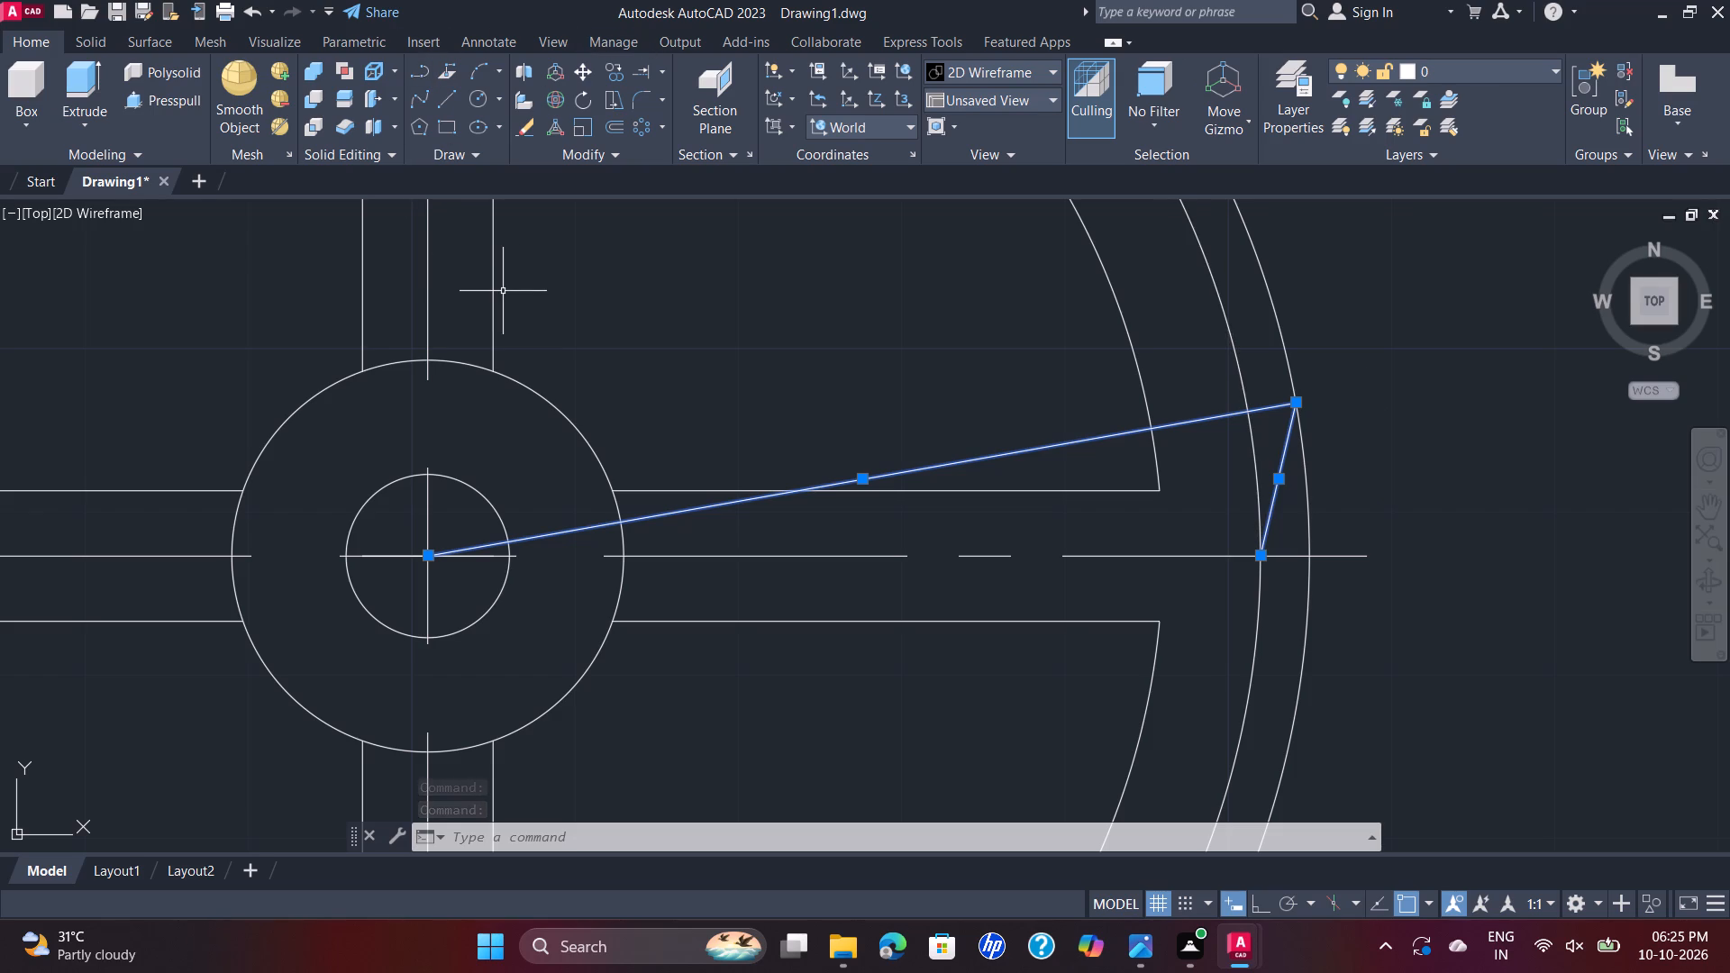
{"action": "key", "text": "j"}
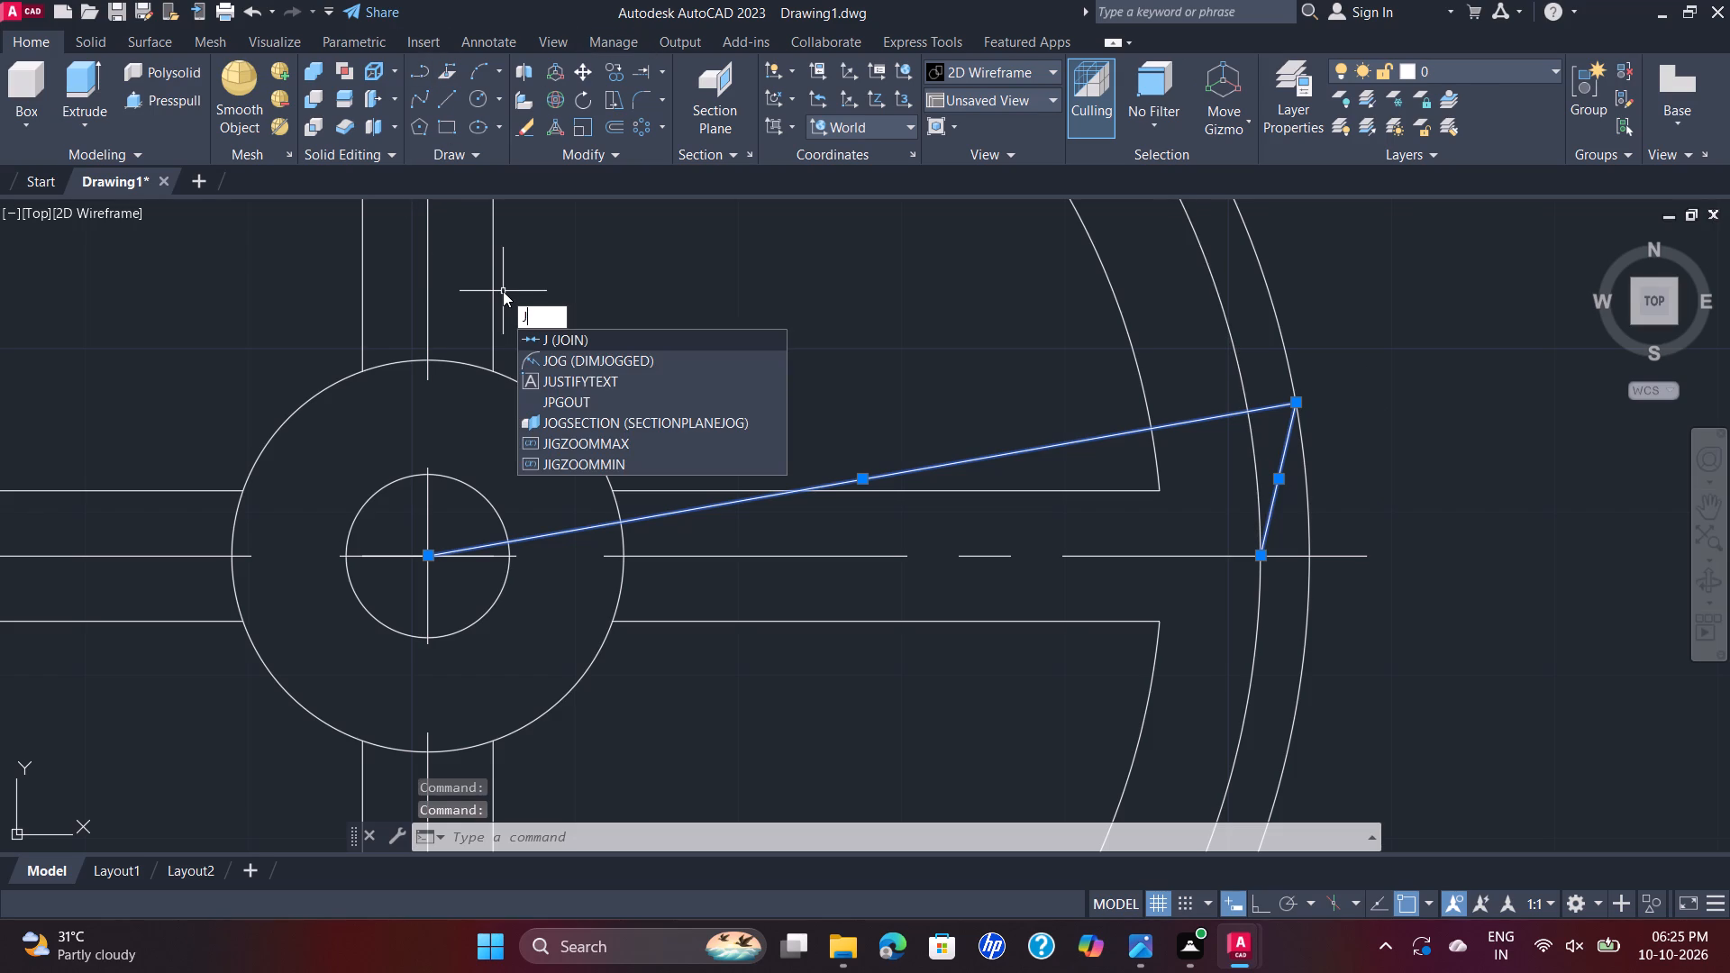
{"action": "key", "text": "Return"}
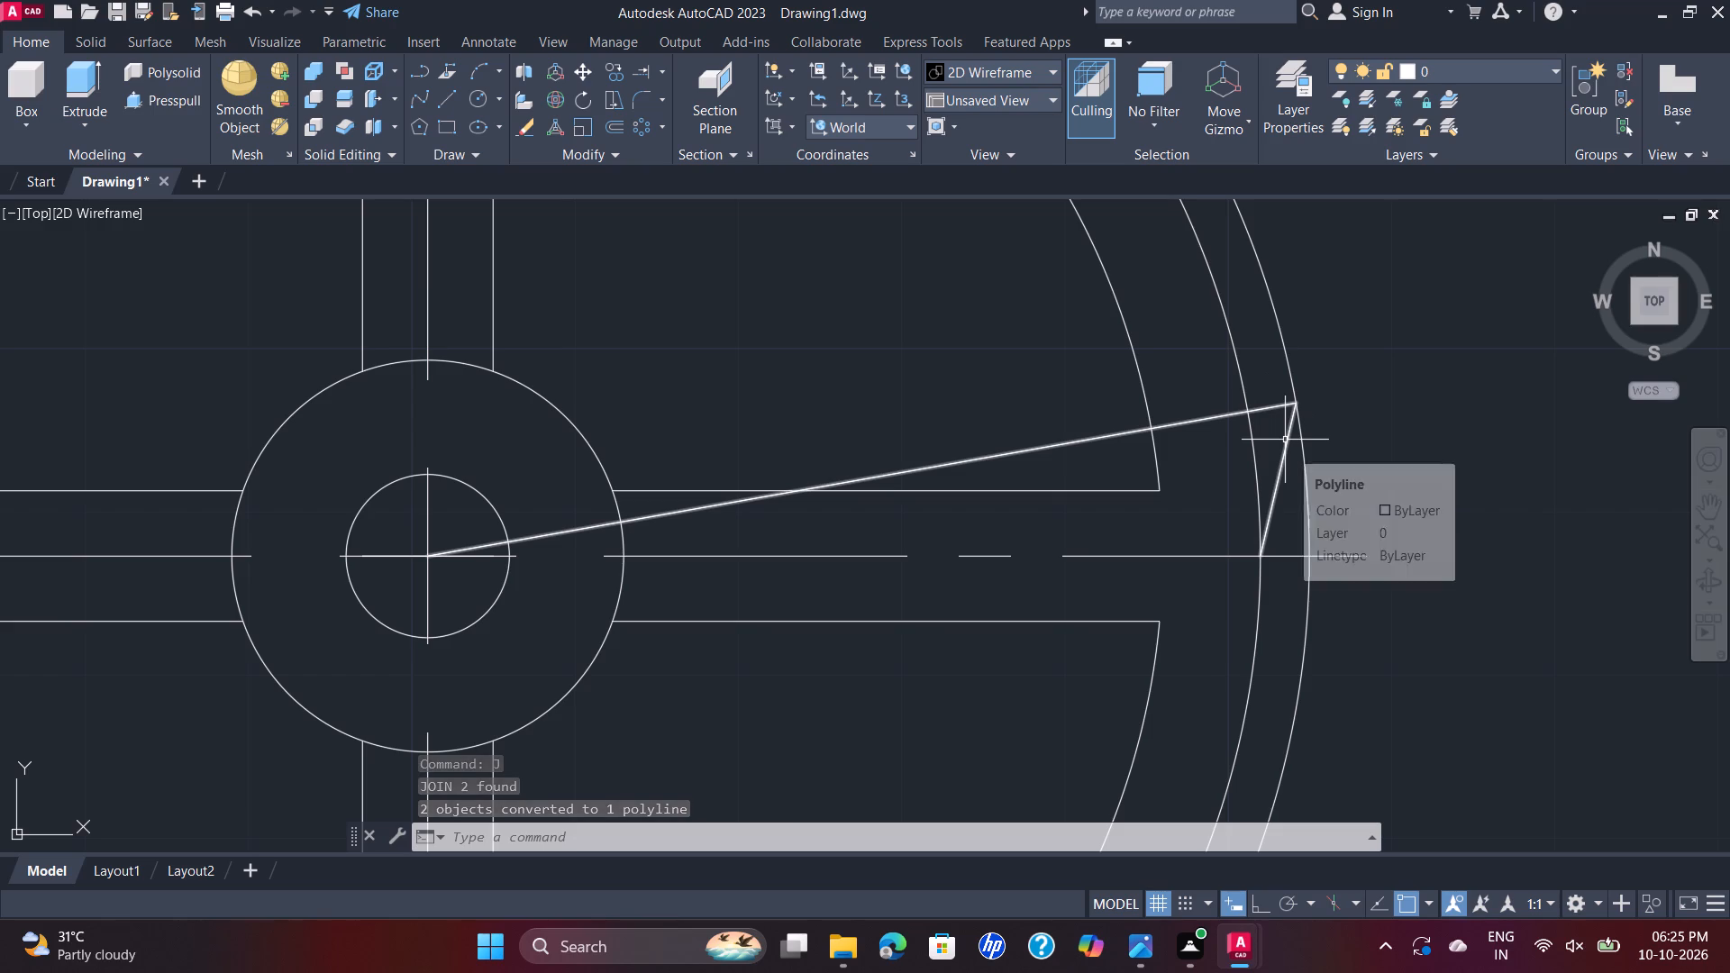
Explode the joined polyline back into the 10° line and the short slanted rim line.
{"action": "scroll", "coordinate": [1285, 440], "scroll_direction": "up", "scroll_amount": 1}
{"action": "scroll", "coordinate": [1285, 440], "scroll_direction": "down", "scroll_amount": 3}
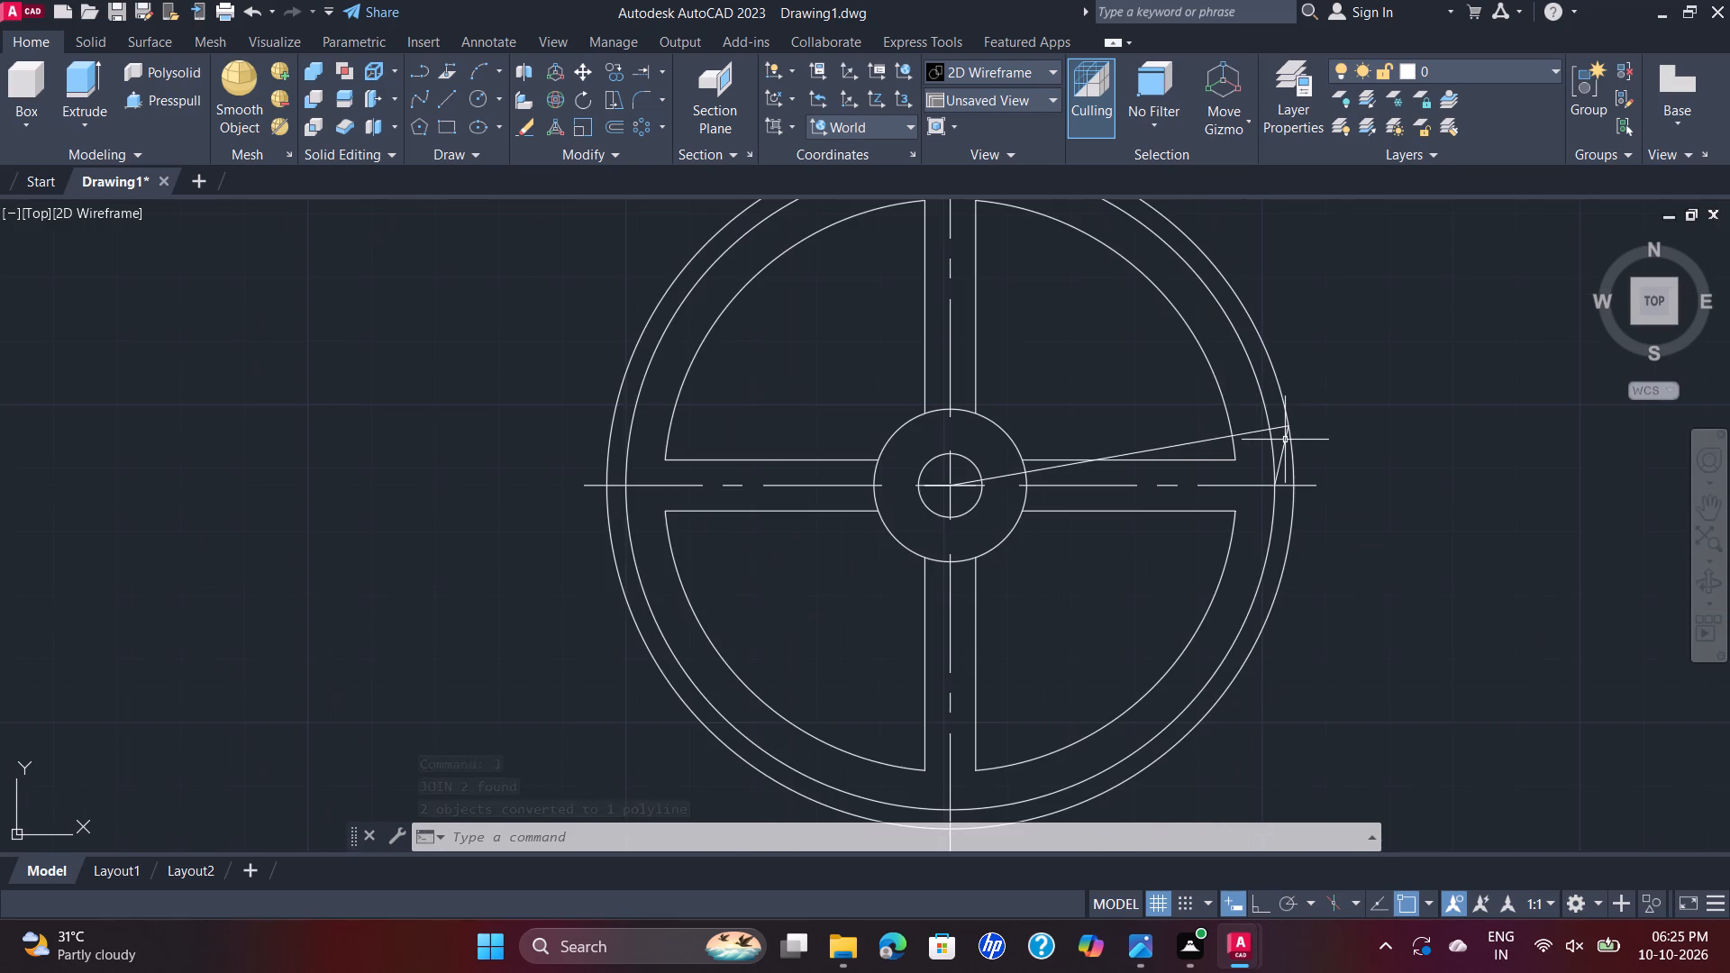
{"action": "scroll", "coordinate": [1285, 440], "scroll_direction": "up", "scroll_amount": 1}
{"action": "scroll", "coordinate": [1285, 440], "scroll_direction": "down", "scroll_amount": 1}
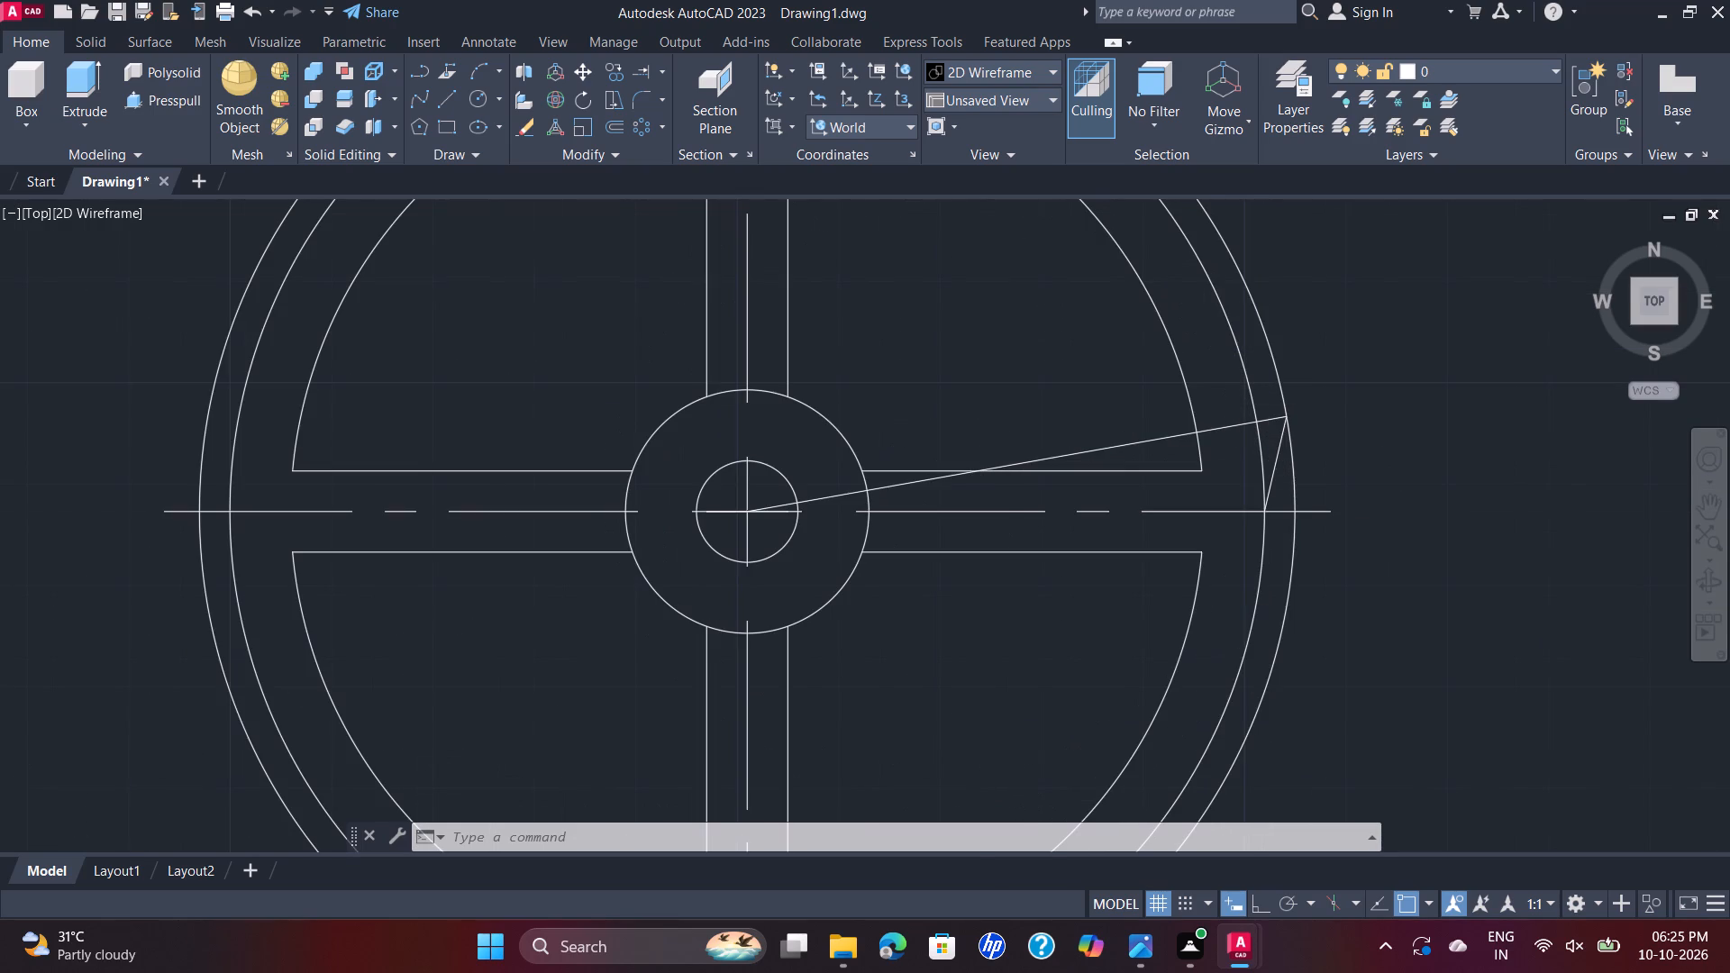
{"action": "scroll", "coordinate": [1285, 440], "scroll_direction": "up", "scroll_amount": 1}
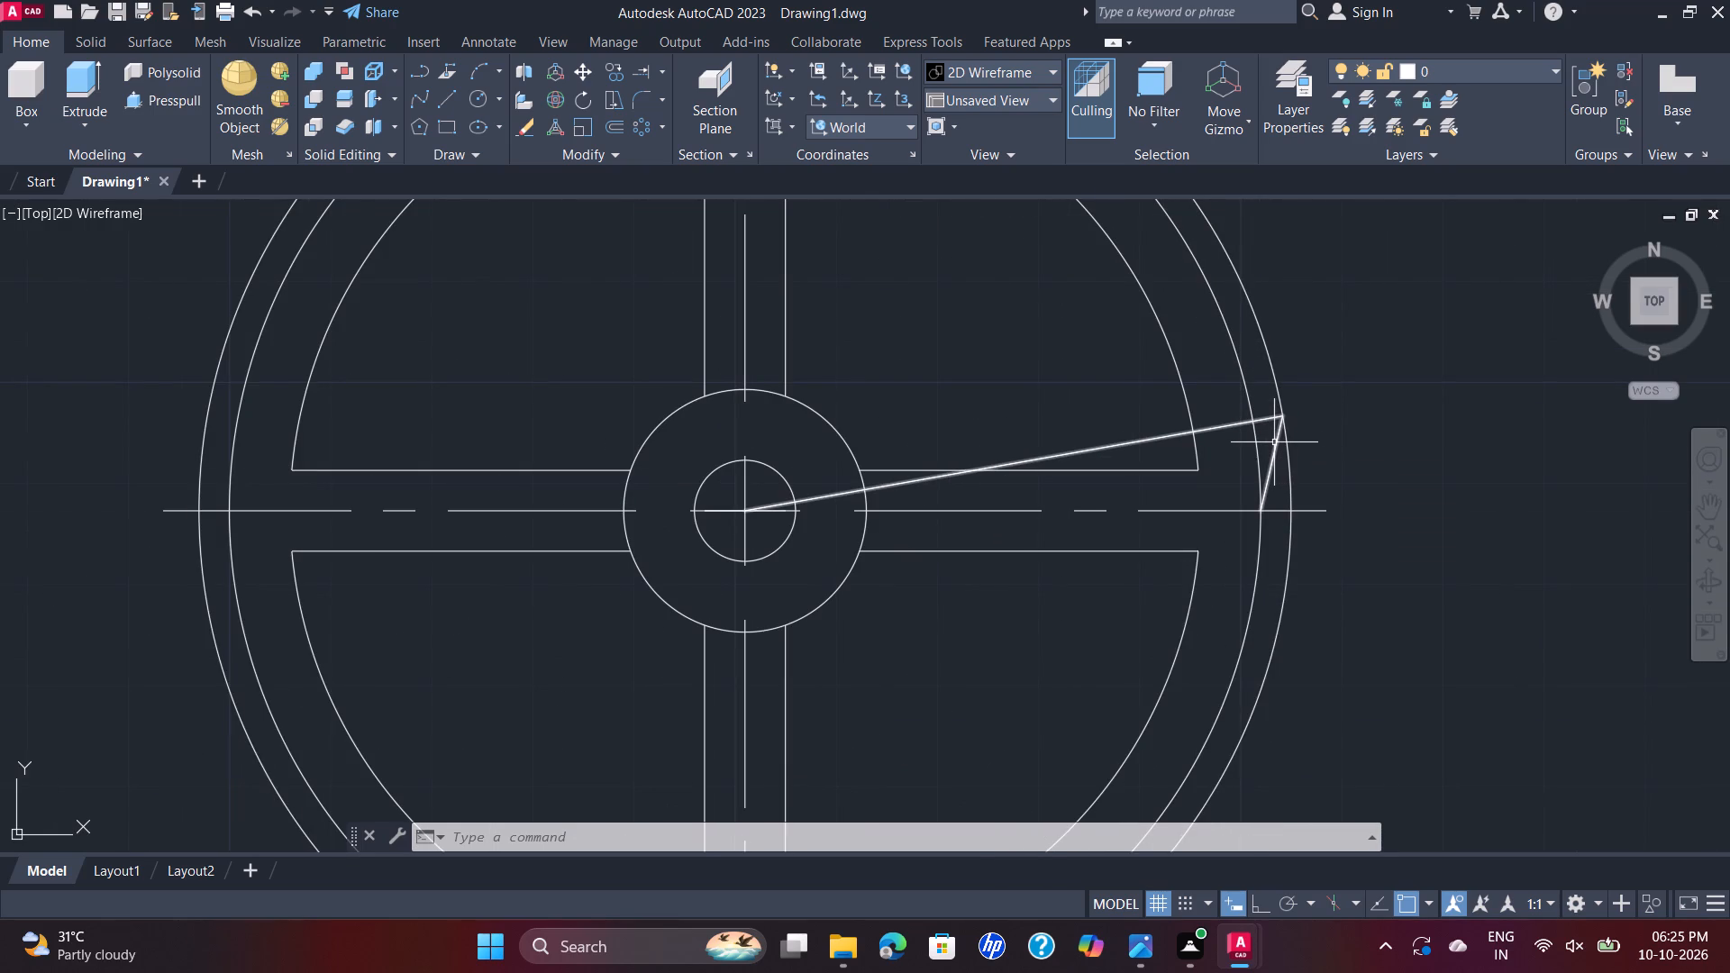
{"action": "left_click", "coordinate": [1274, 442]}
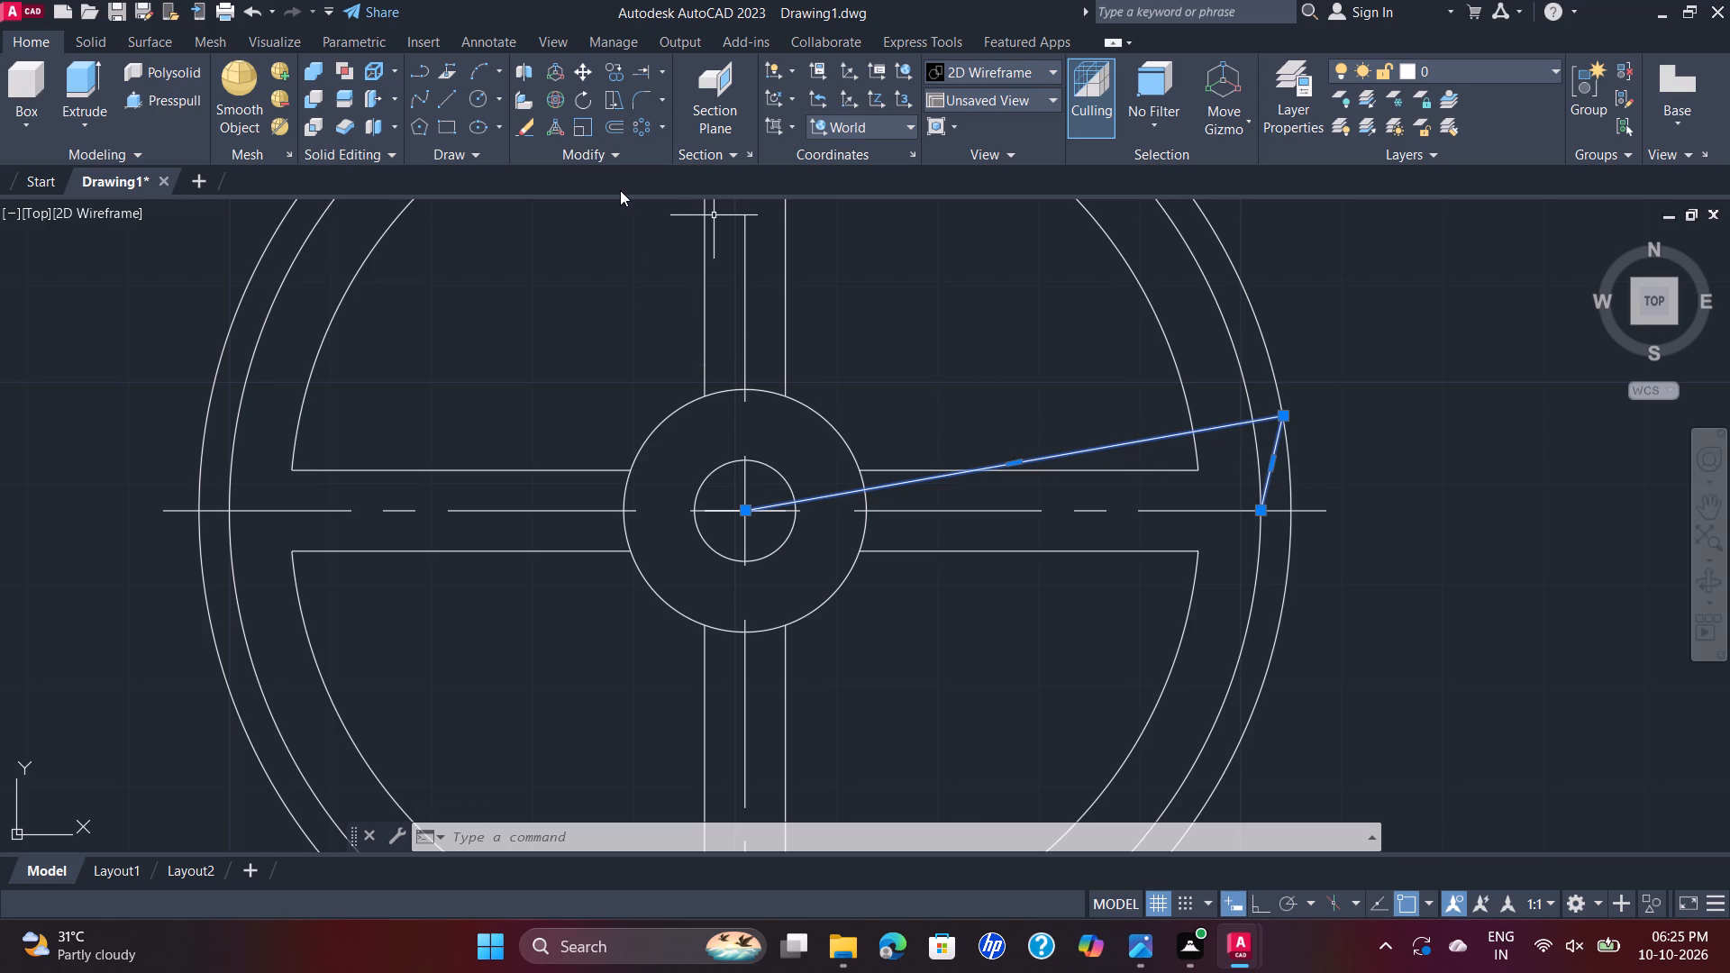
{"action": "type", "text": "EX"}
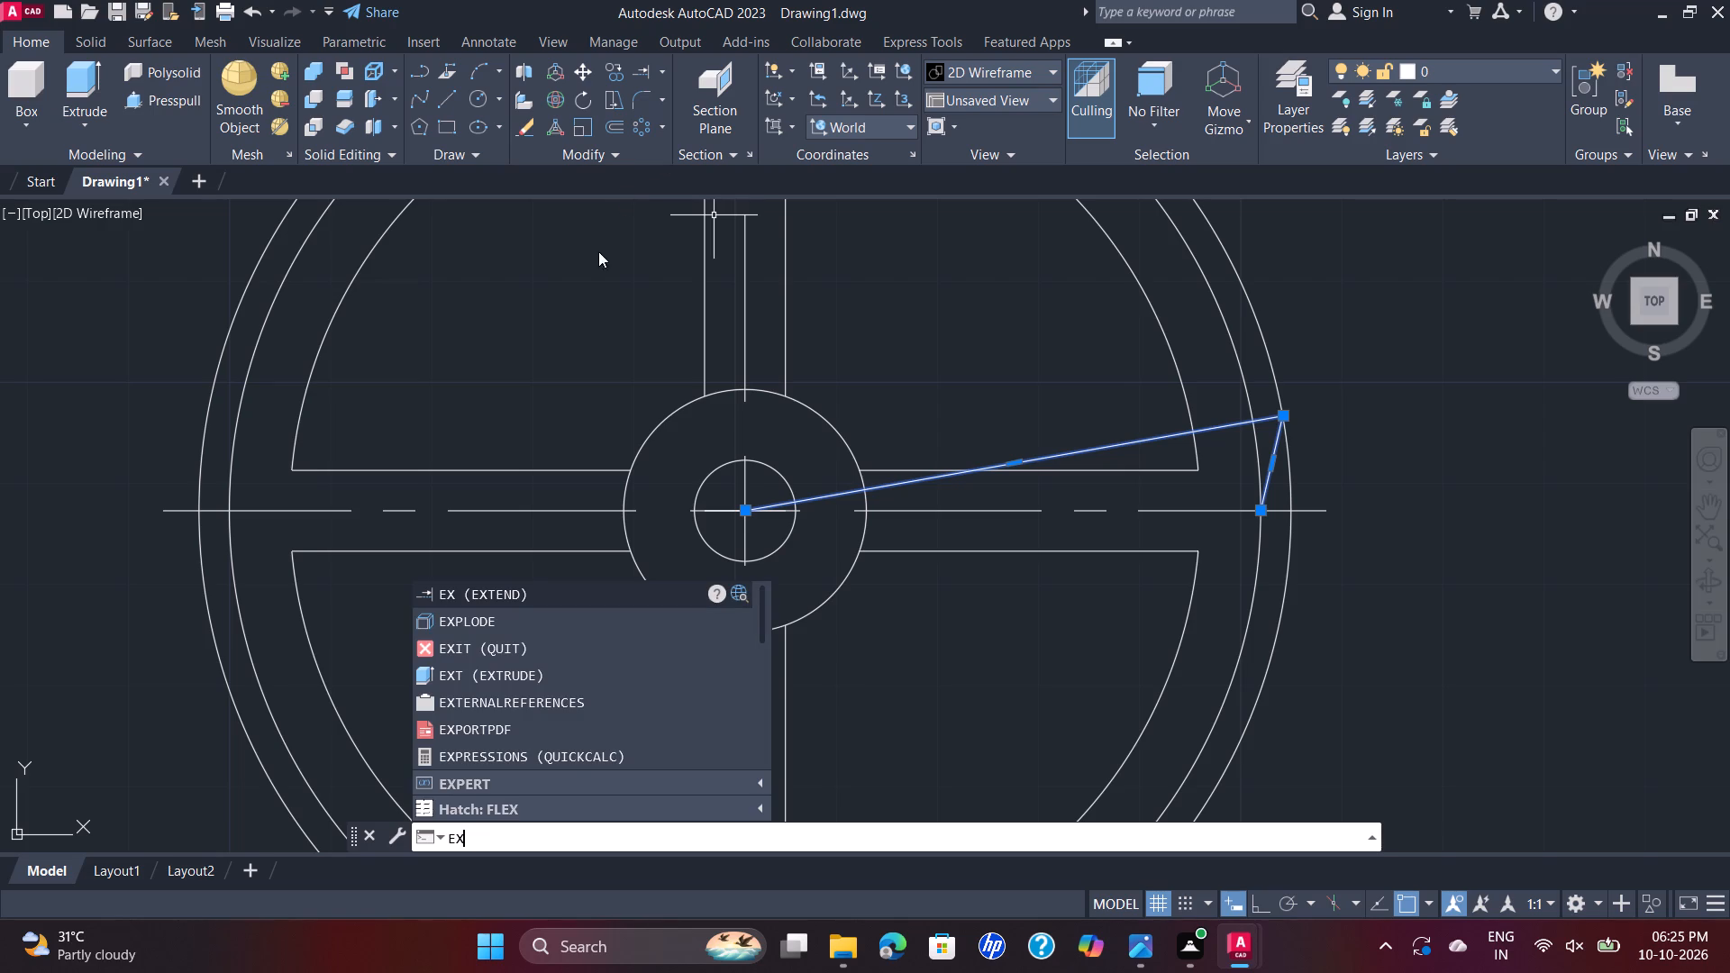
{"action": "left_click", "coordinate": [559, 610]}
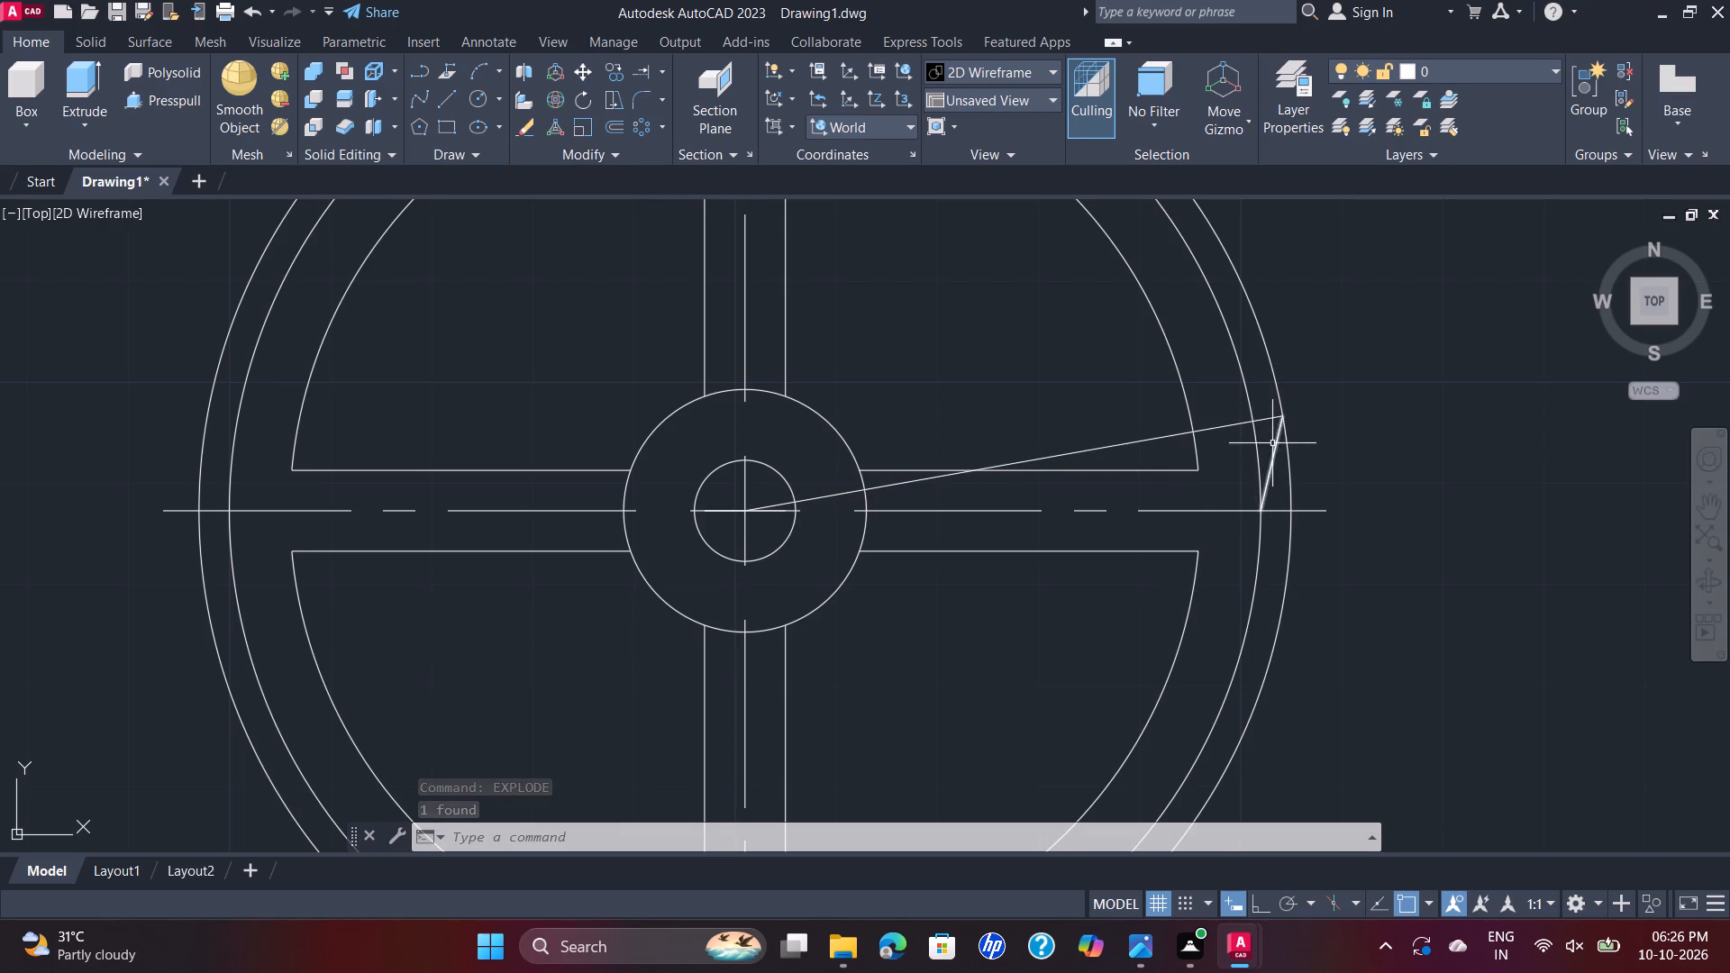
Start a polar array of the short slanted rim line about the wheel's centre, with 18 items over 360°.
{"action": "left_click", "coordinate": [654, 119]}
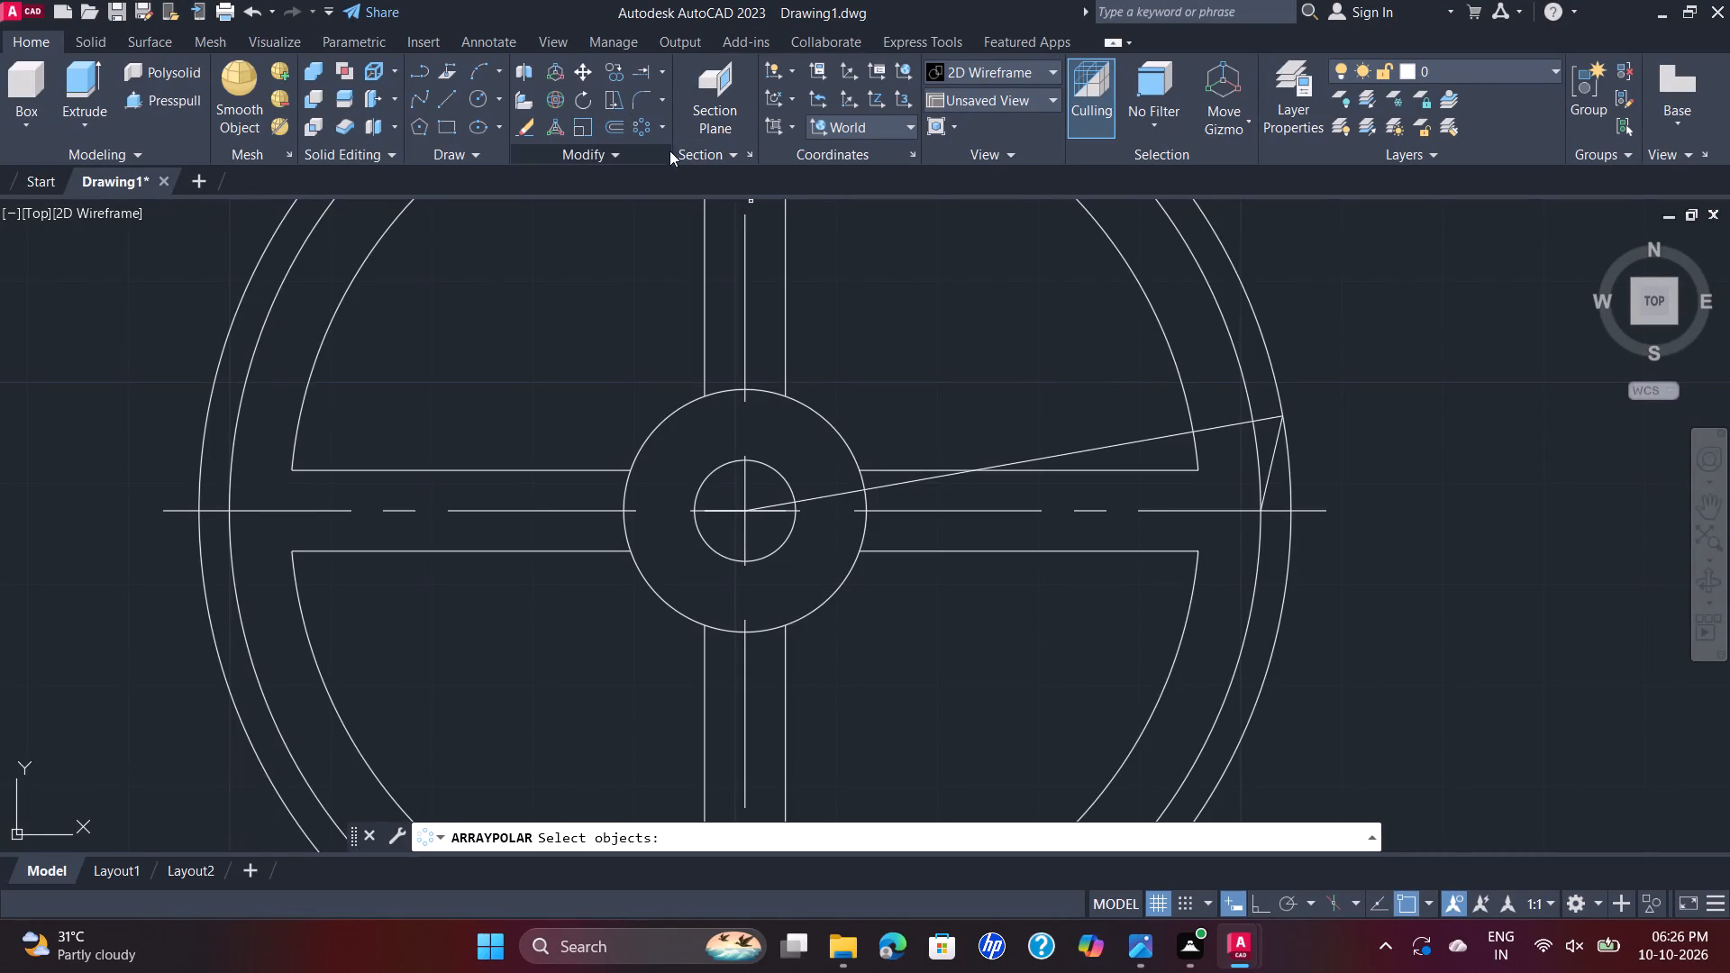
{"action": "left_click", "coordinate": [1274, 452]}
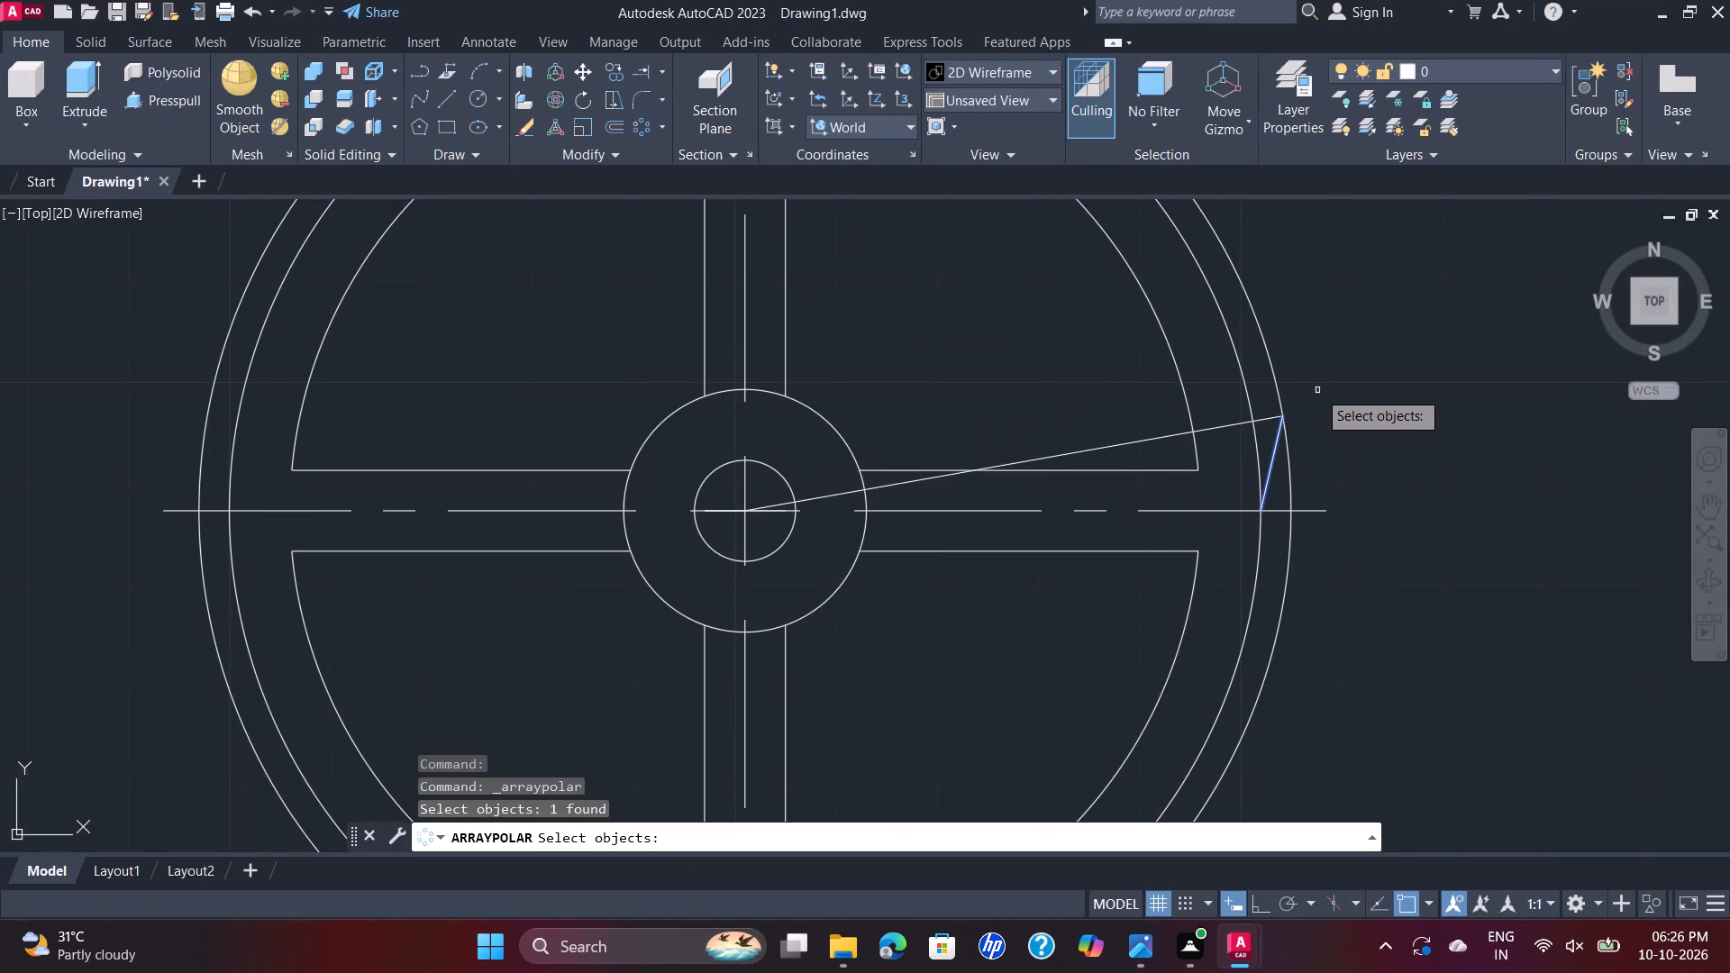
{"action": "right_click", "coordinate": [1319, 390]}
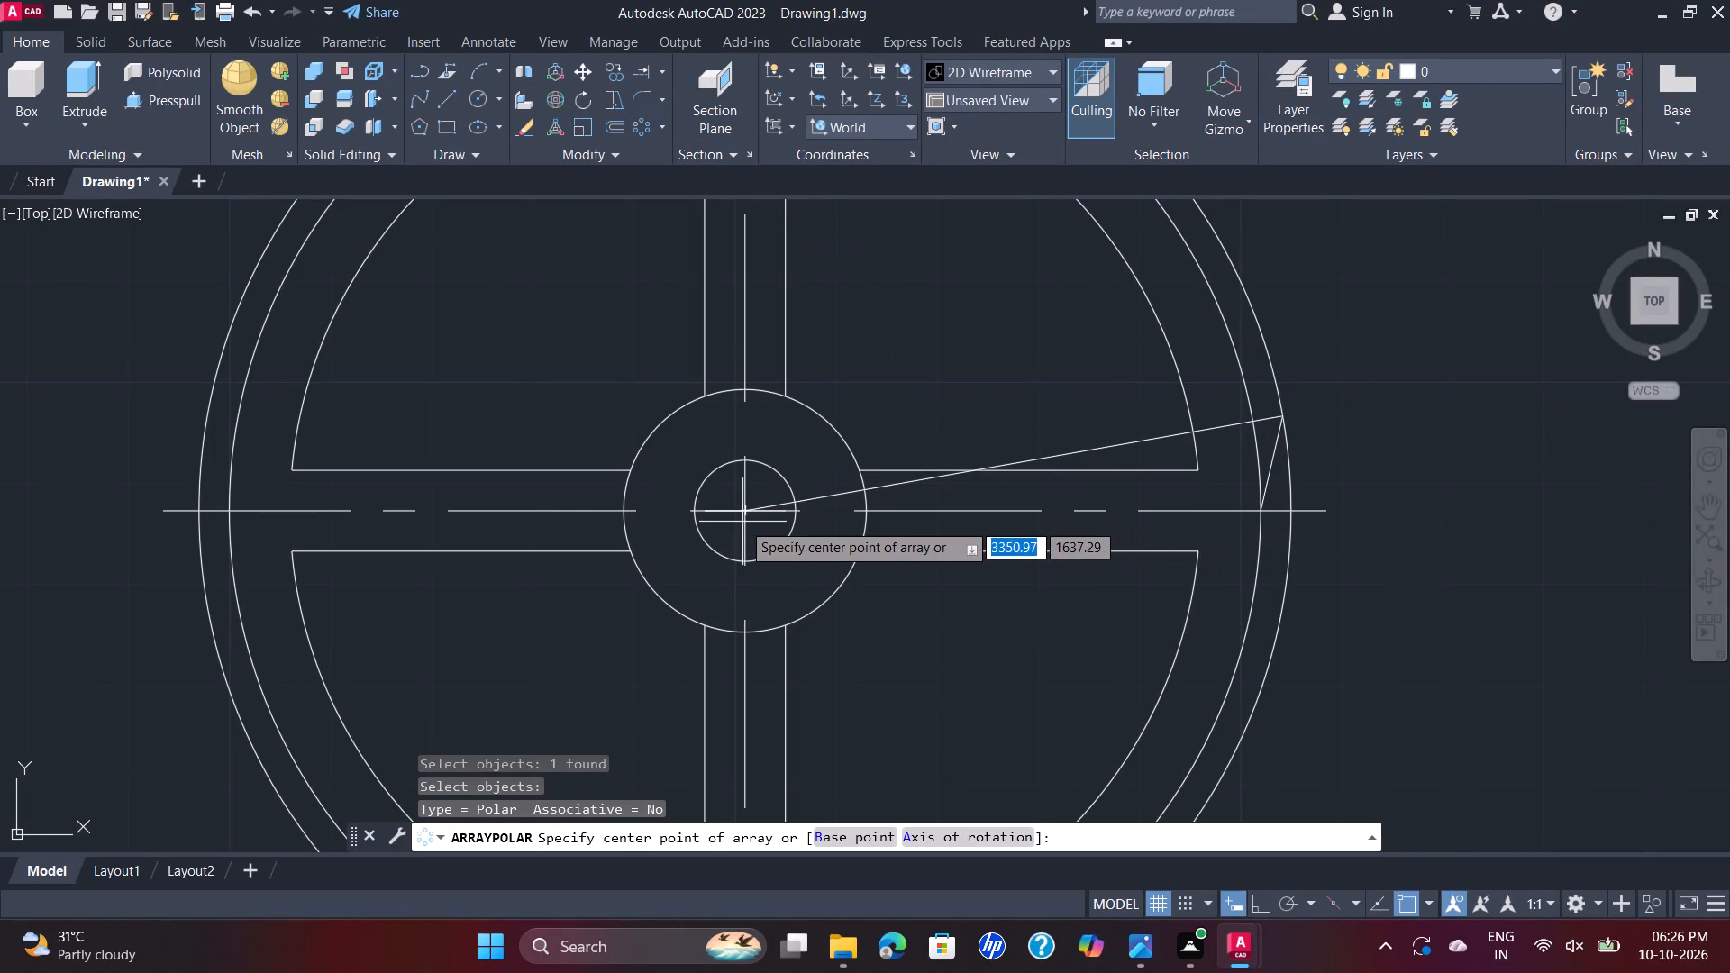
{"action": "left_click", "coordinate": [744, 510]}
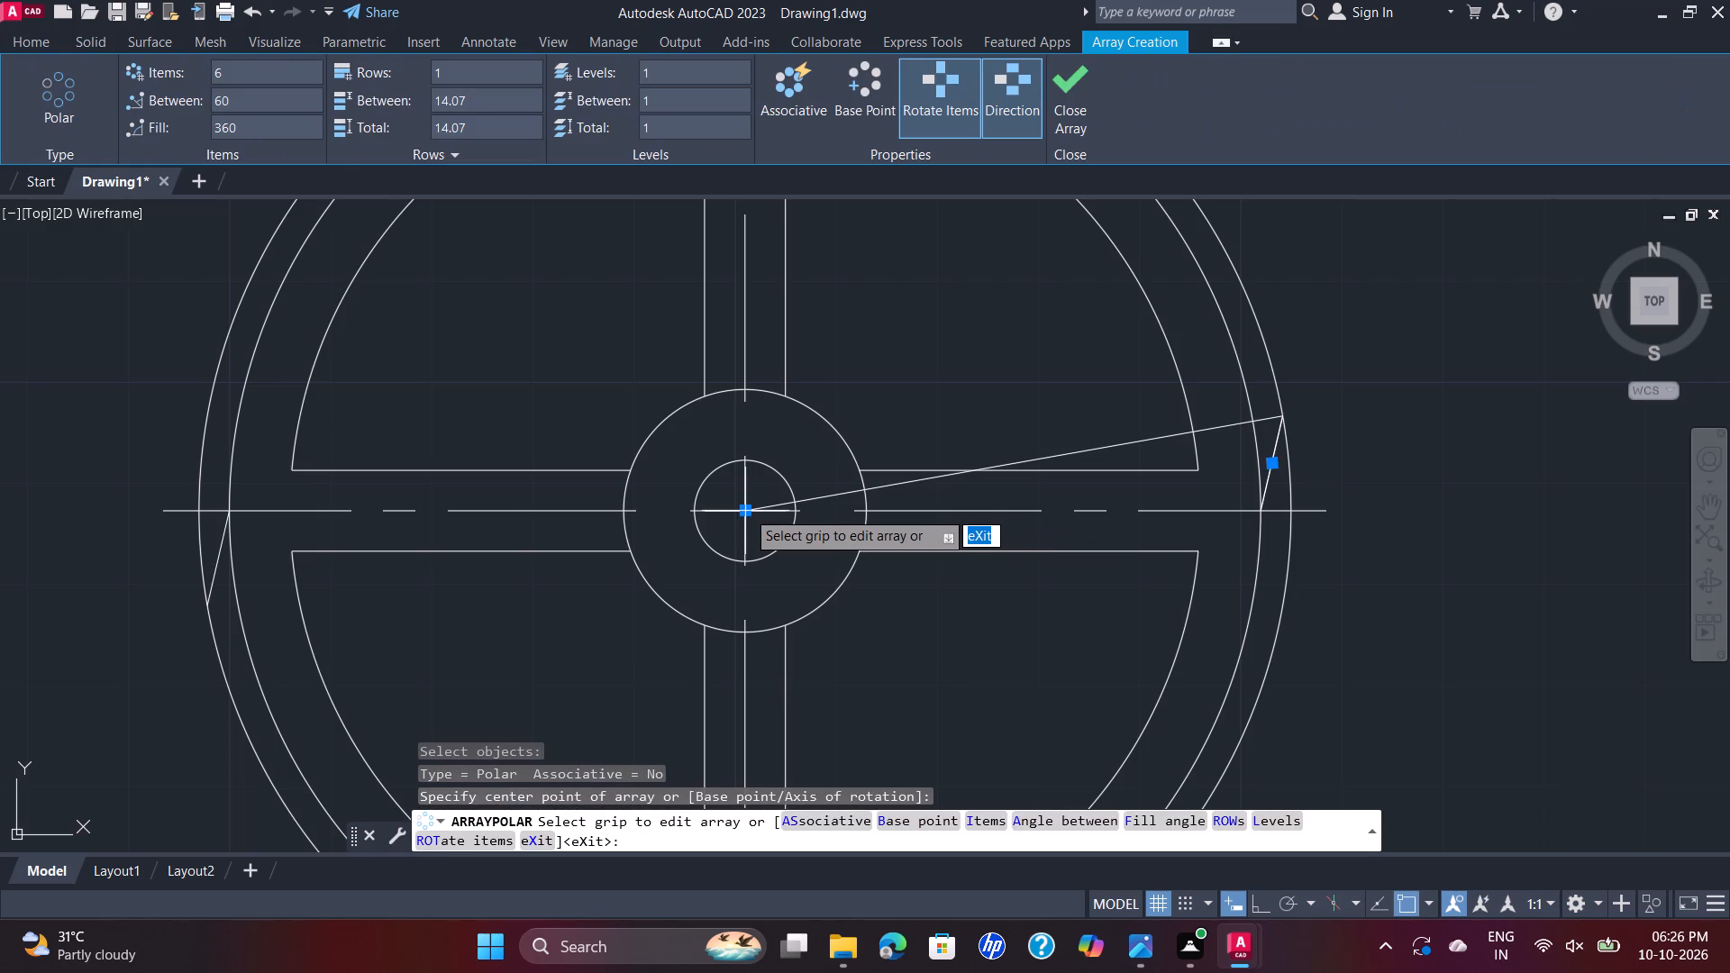
{"action": "scroll", "coordinate": [943, 415], "scroll_direction": "down", "scroll_amount": 1}
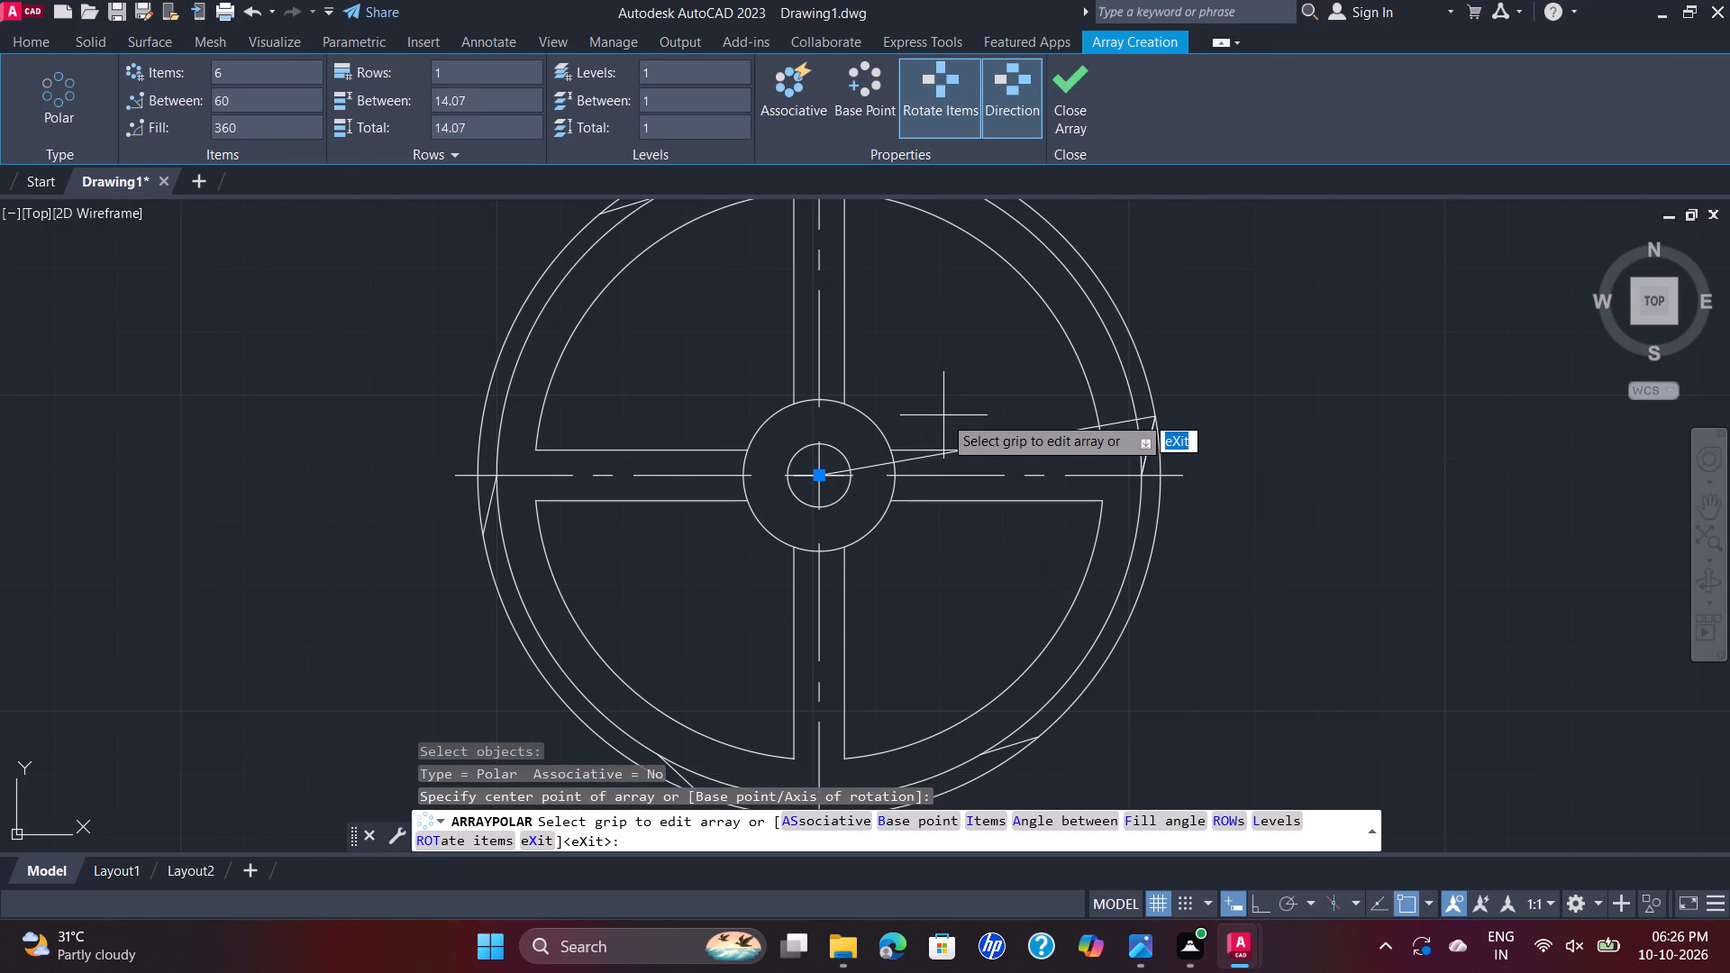
{"action": "scroll", "coordinate": [943, 415], "scroll_direction": "down", "scroll_amount": 1}
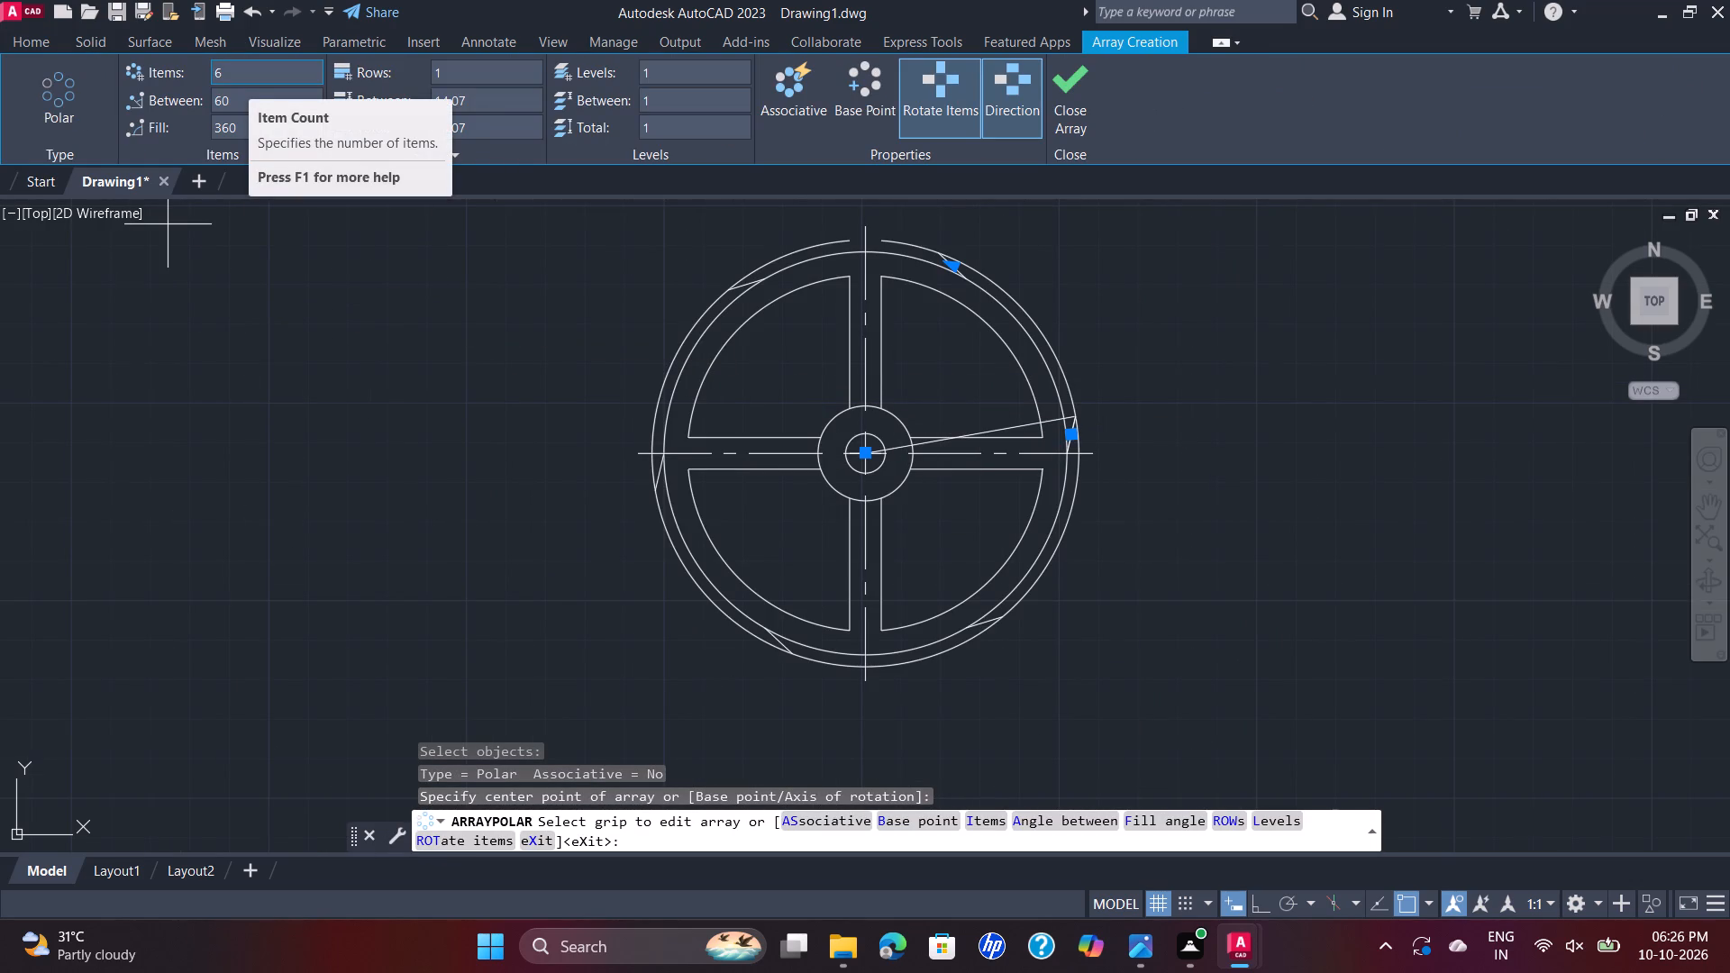
{"action": "left_click", "coordinate": [243, 74]}
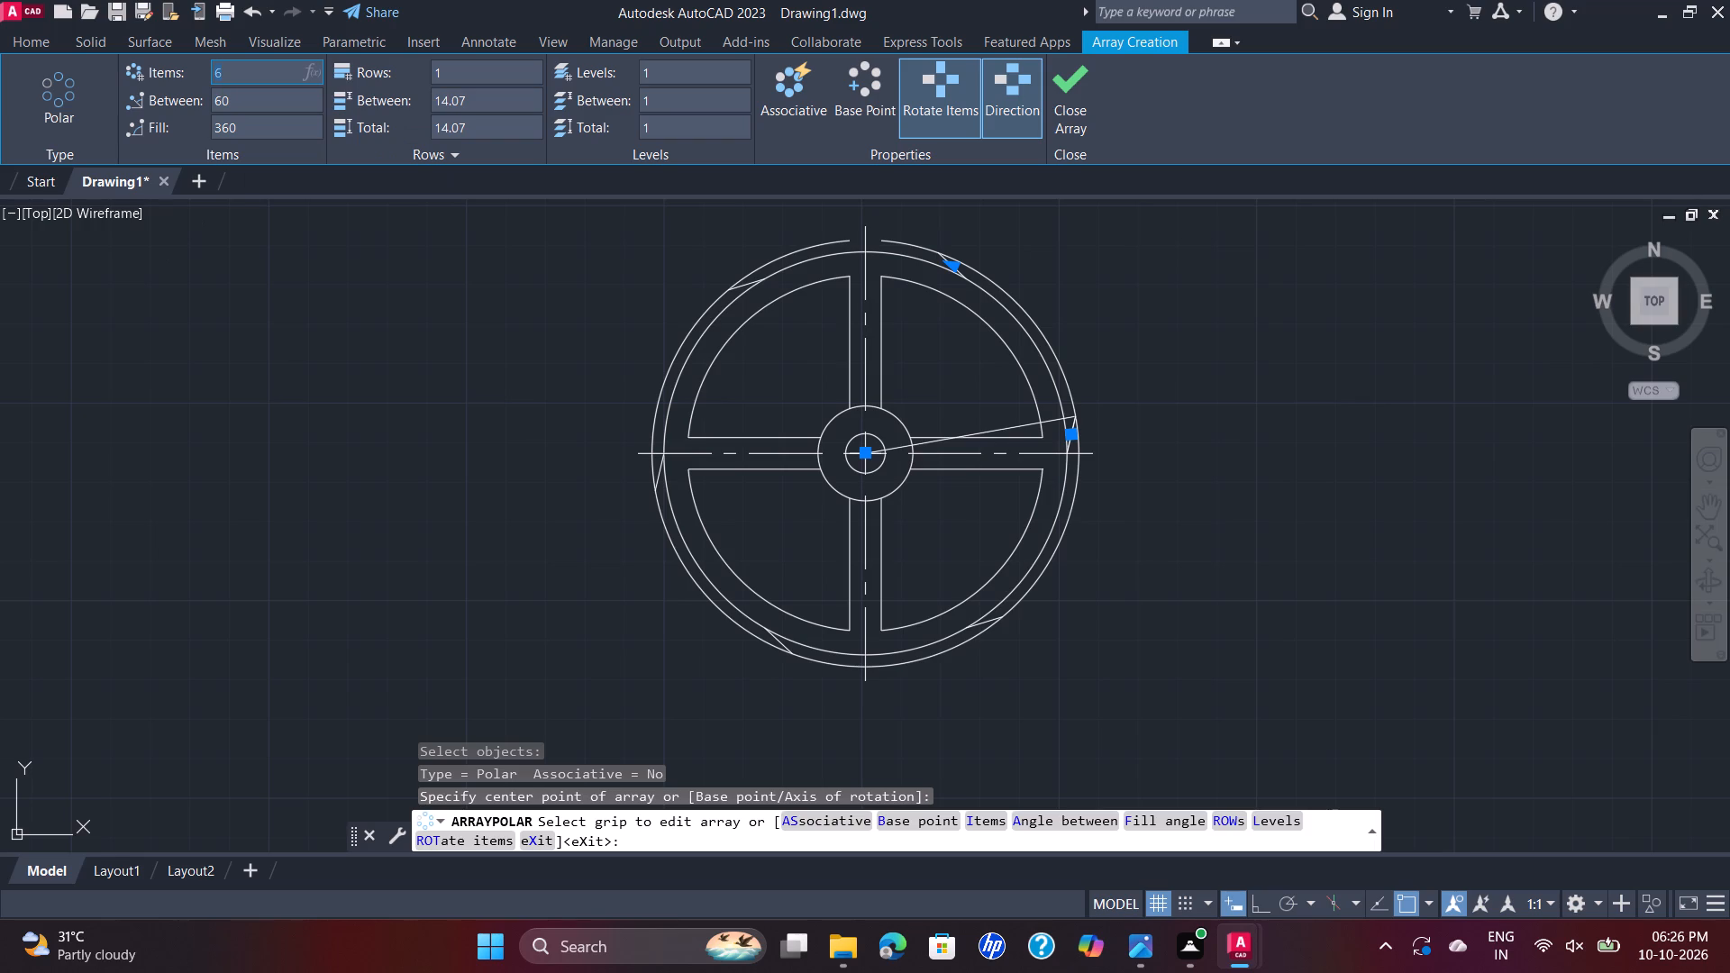
{"action": "type", "text": "18"}
{"action": "key", "text": "Return"}
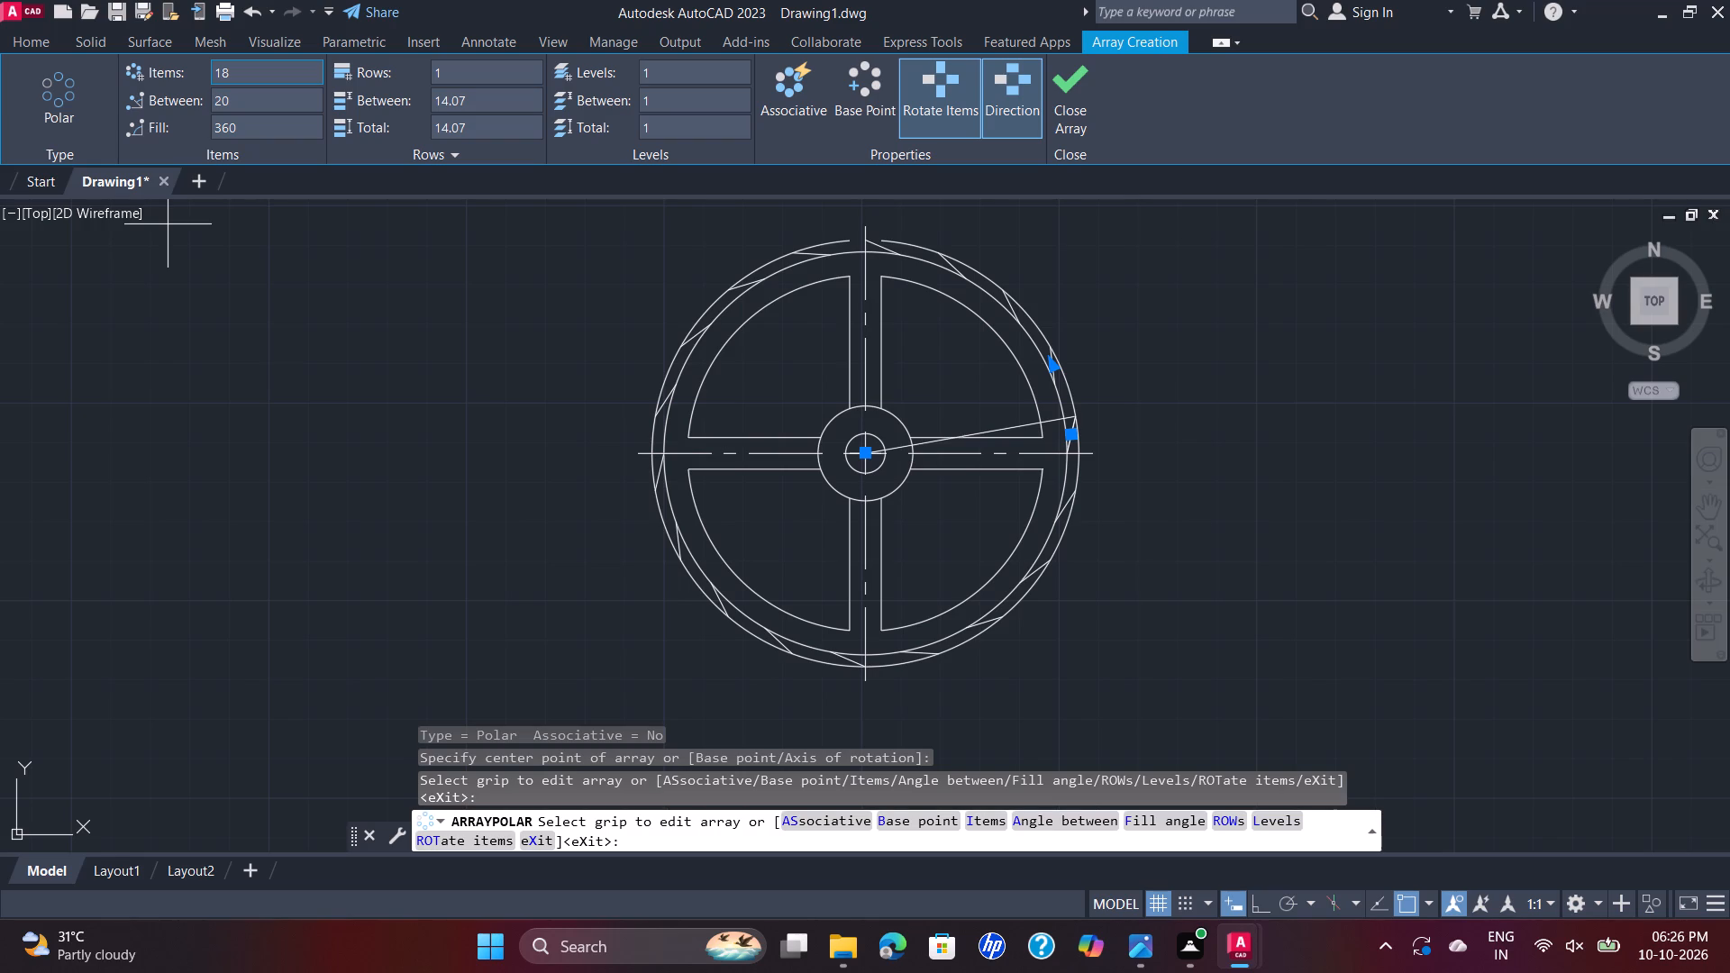
Set the polar array's item count to 36 and complete the array.
{"action": "key", "text": "BackSpace"}
{"action": "key", "text": "BackSpace"}
{"action": "key", "text": "BackSpace"}
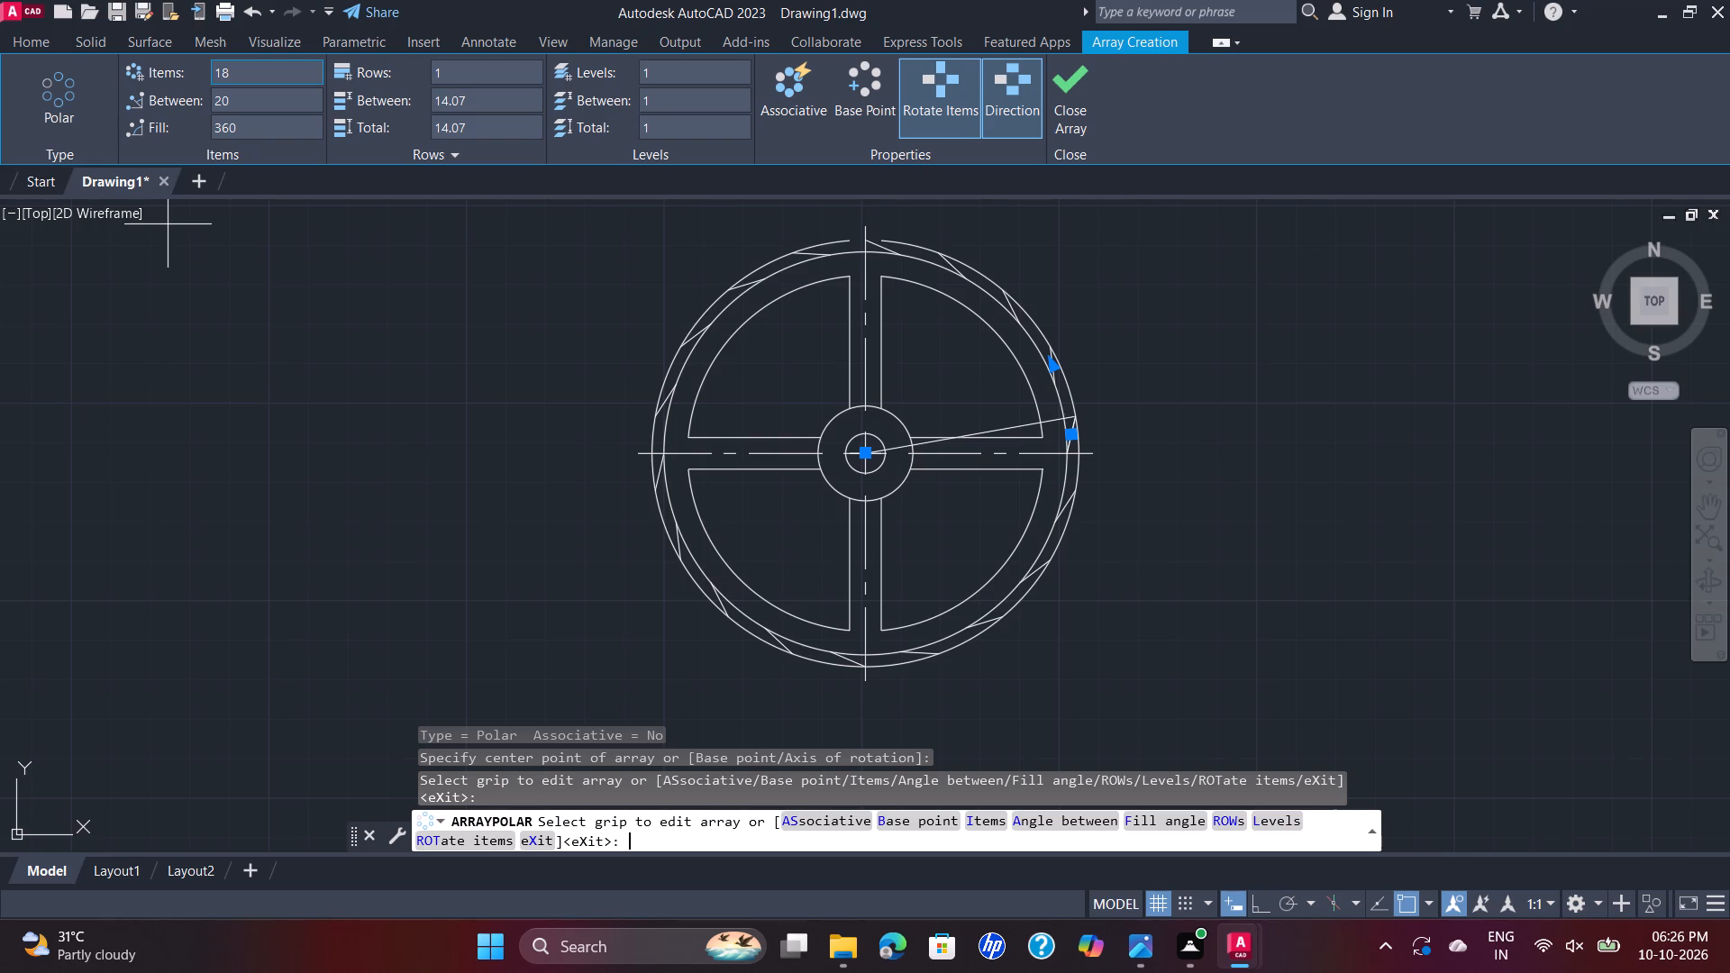
{"action": "left_click", "coordinate": [245, 76]}
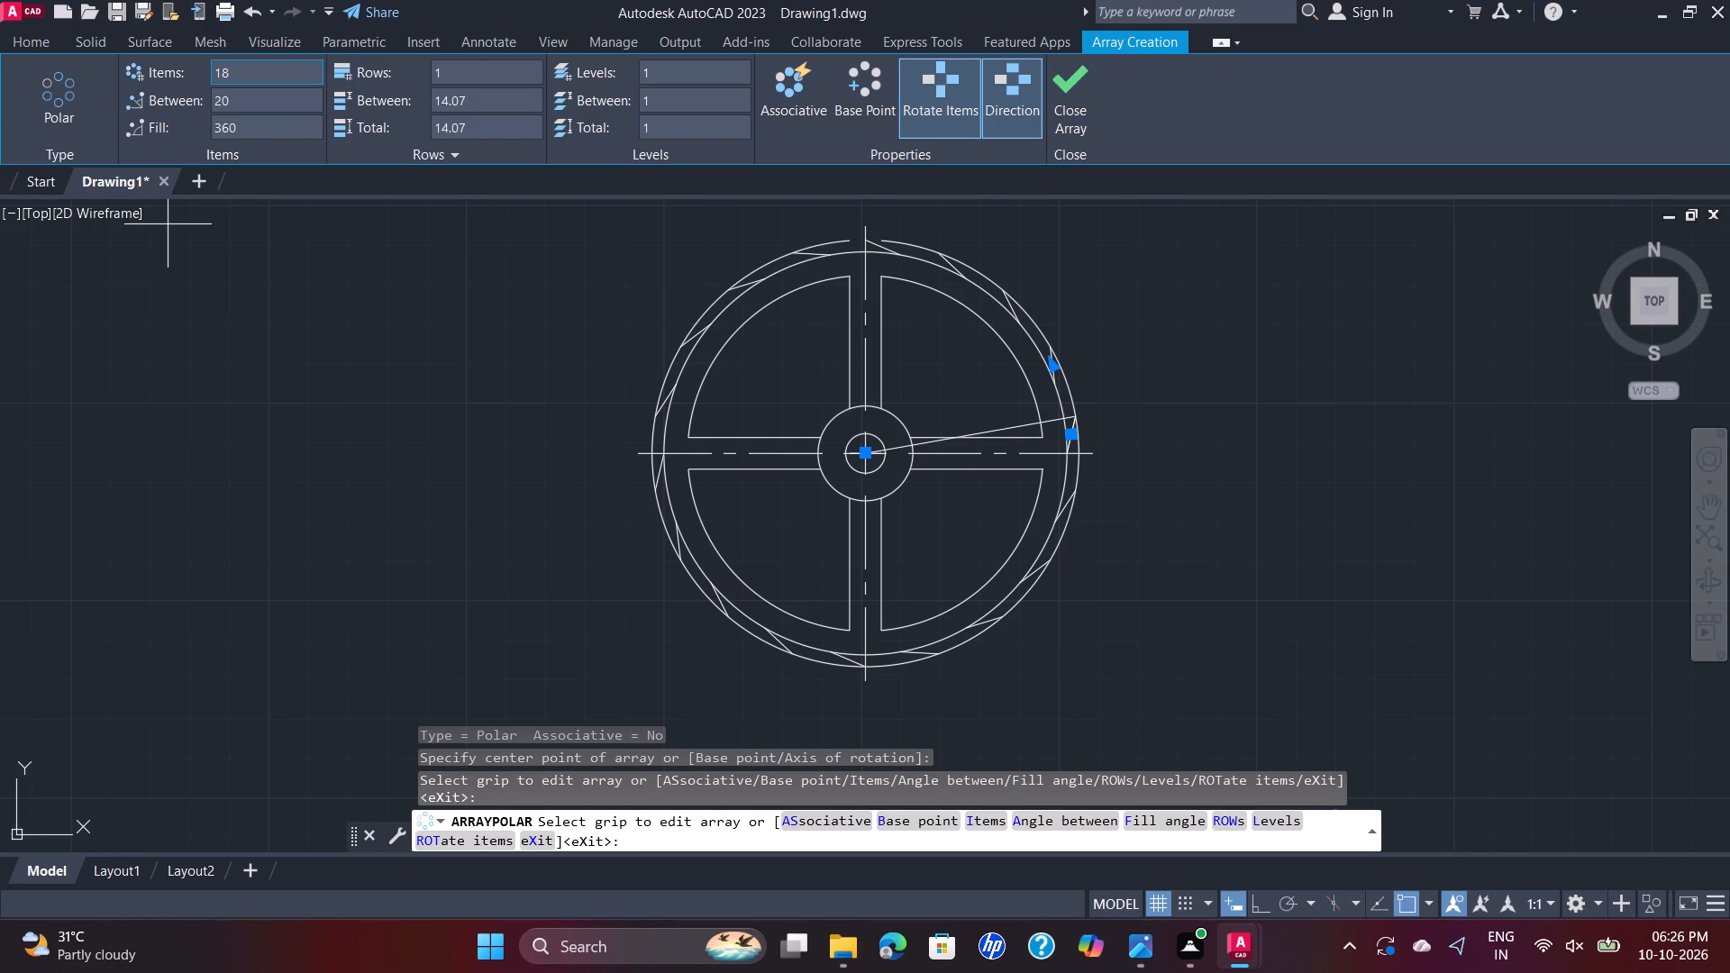
{"action": "left_click", "coordinate": [245, 76]}
{"action": "type", "text": "36"}
{"action": "key", "text": "Return"}
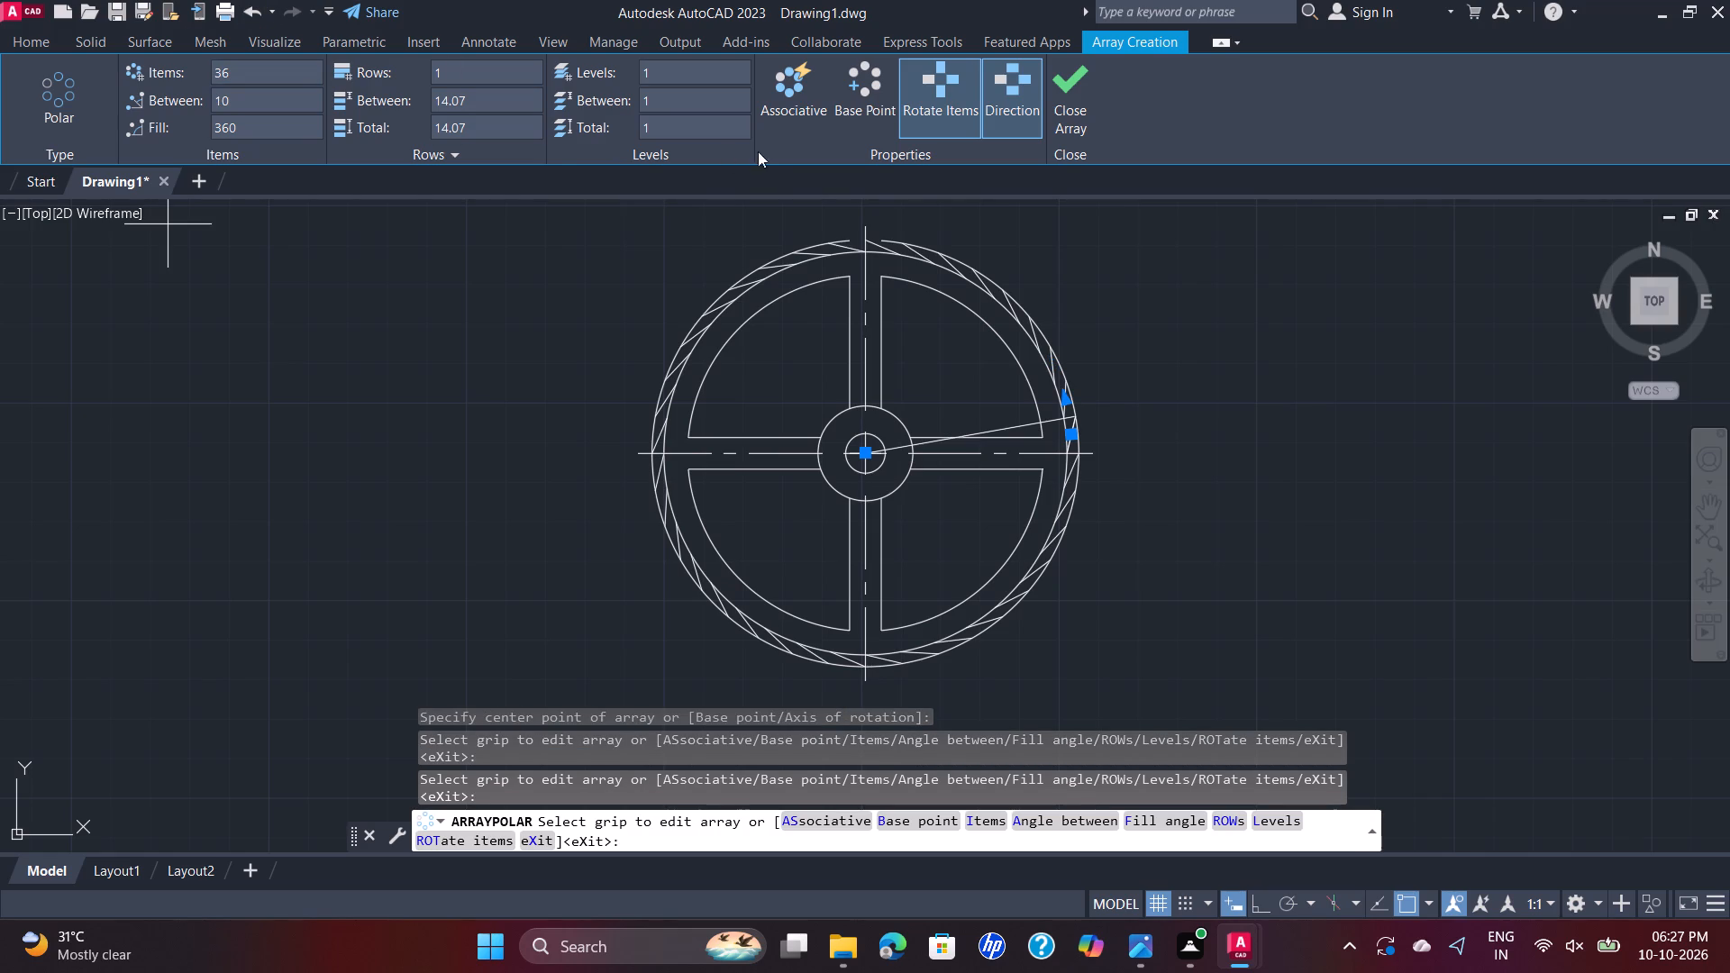
{"action": "scroll", "coordinate": [885, 236], "scroll_direction": "up", "scroll_amount": 2}
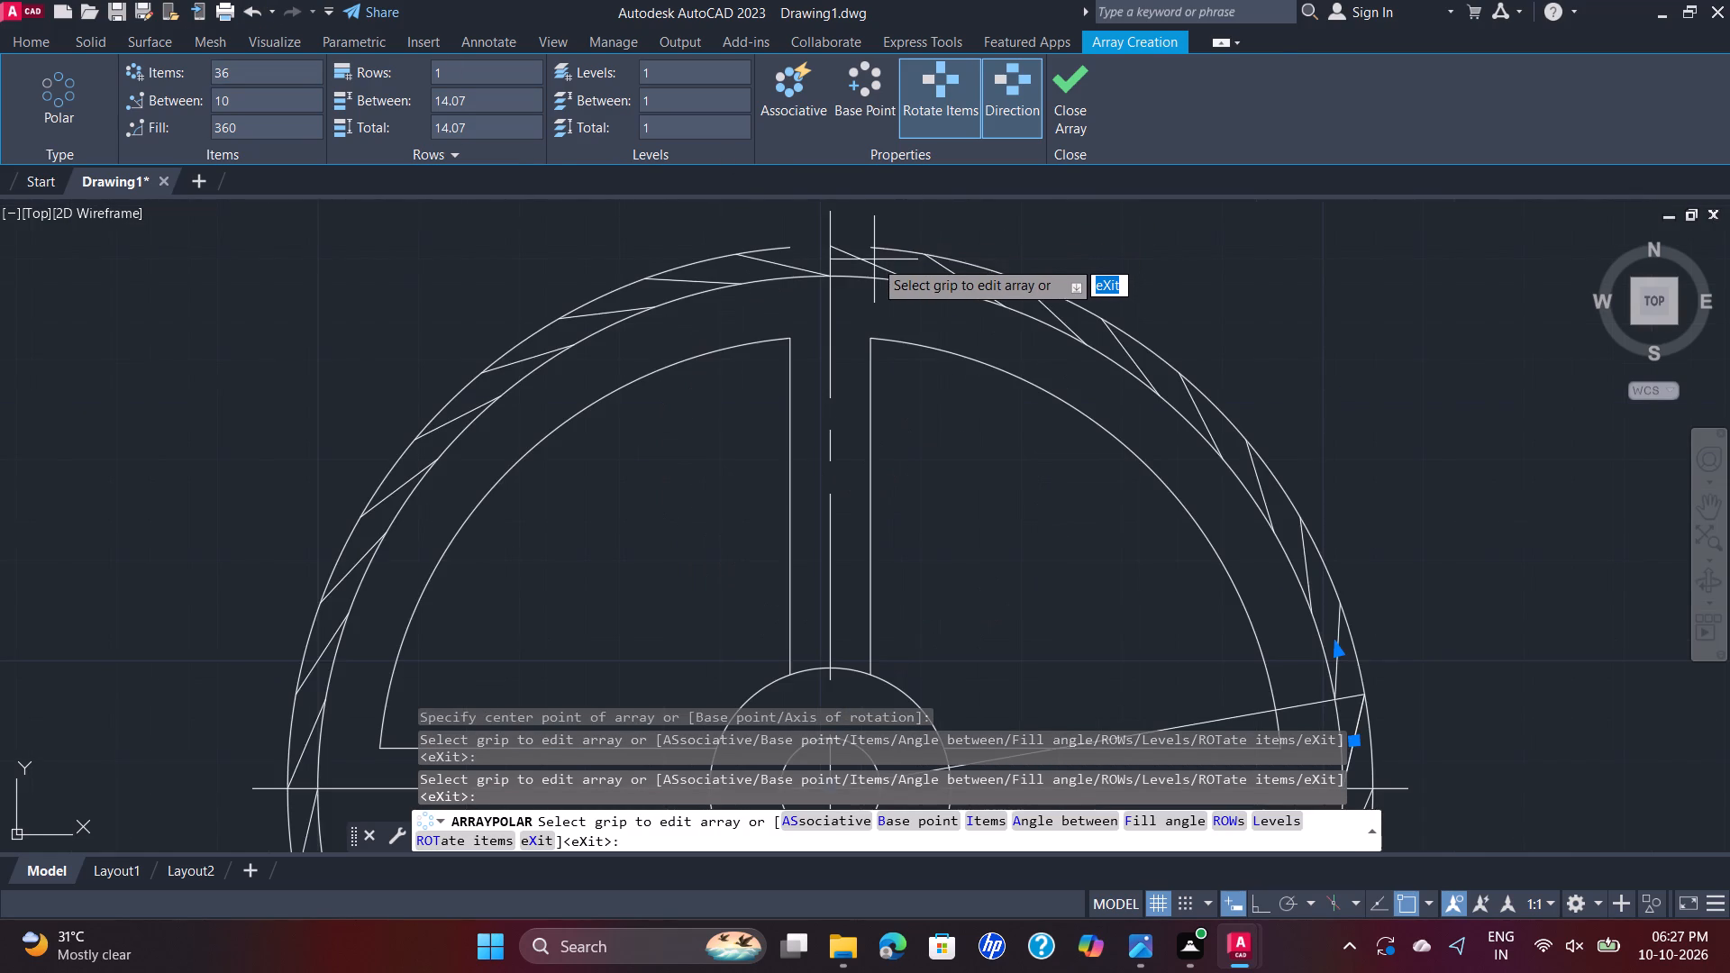
{"action": "scroll", "coordinate": [874, 259], "scroll_direction": "up", "scroll_amount": 1}
{"action": "scroll", "coordinate": [874, 259], "scroll_direction": "down", "scroll_amount": 2}
{"action": "scroll", "coordinate": [967, 297], "scroll_direction": "down", "scroll_amount": 1}
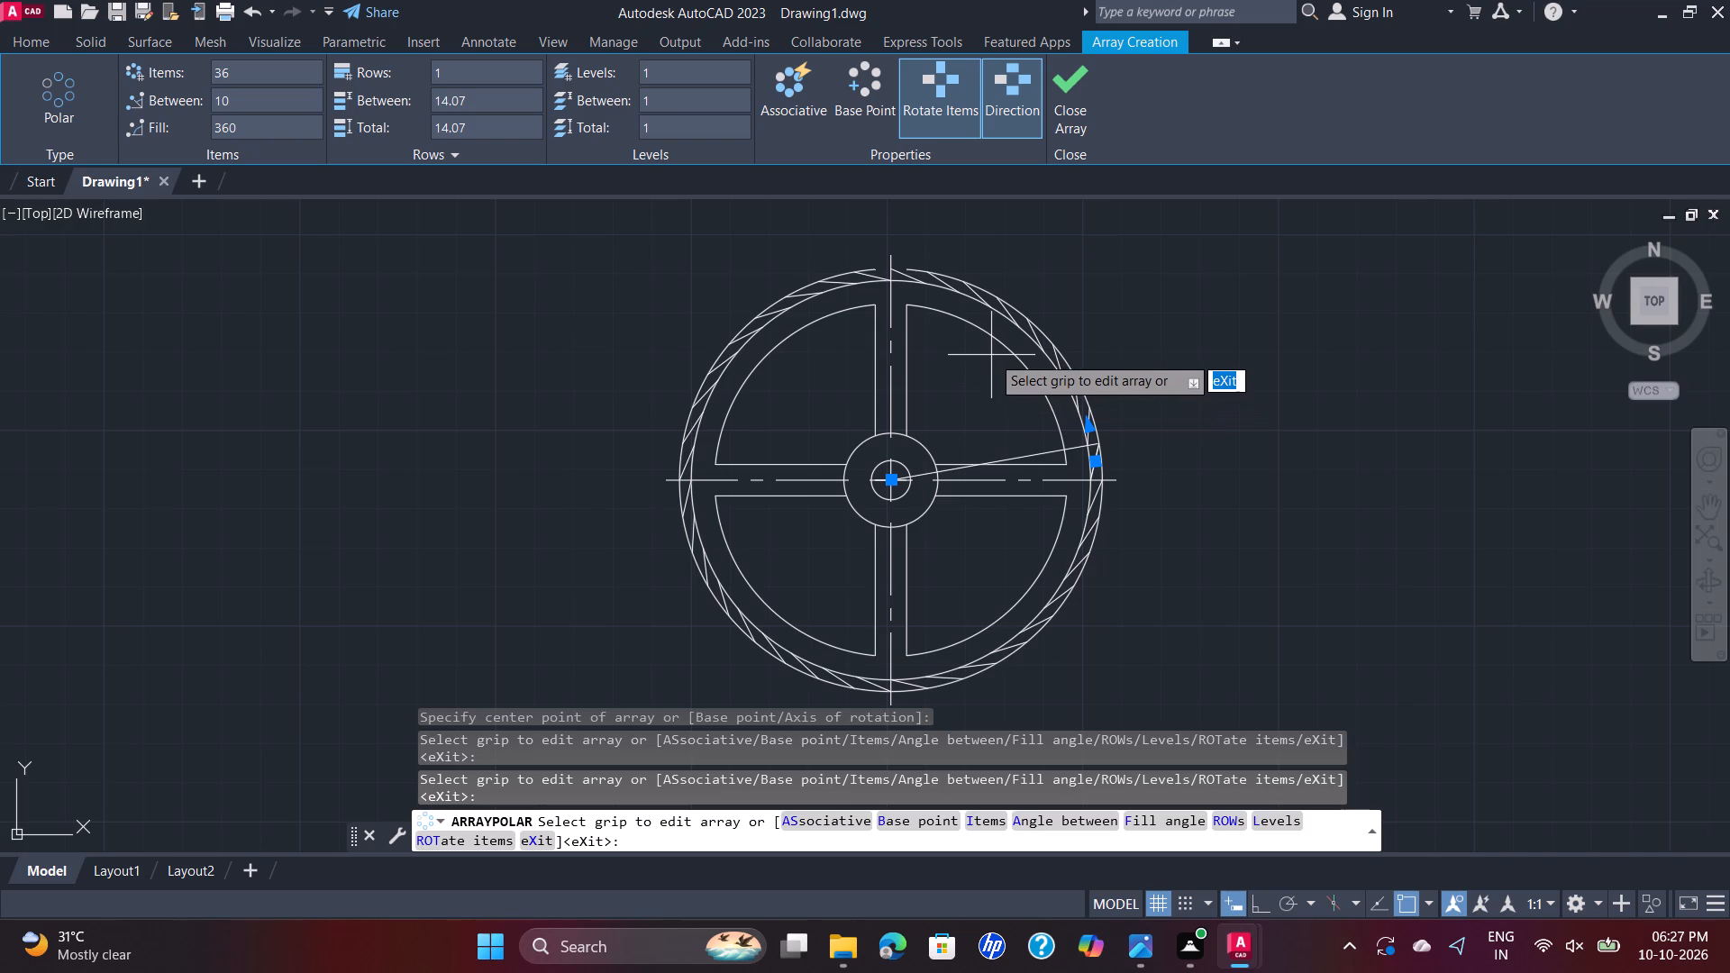
{"action": "scroll", "coordinate": [1094, 354], "scroll_direction": "up", "scroll_amount": 1}
{"action": "scroll", "coordinate": [1094, 354], "scroll_direction": "down", "scroll_amount": 1}
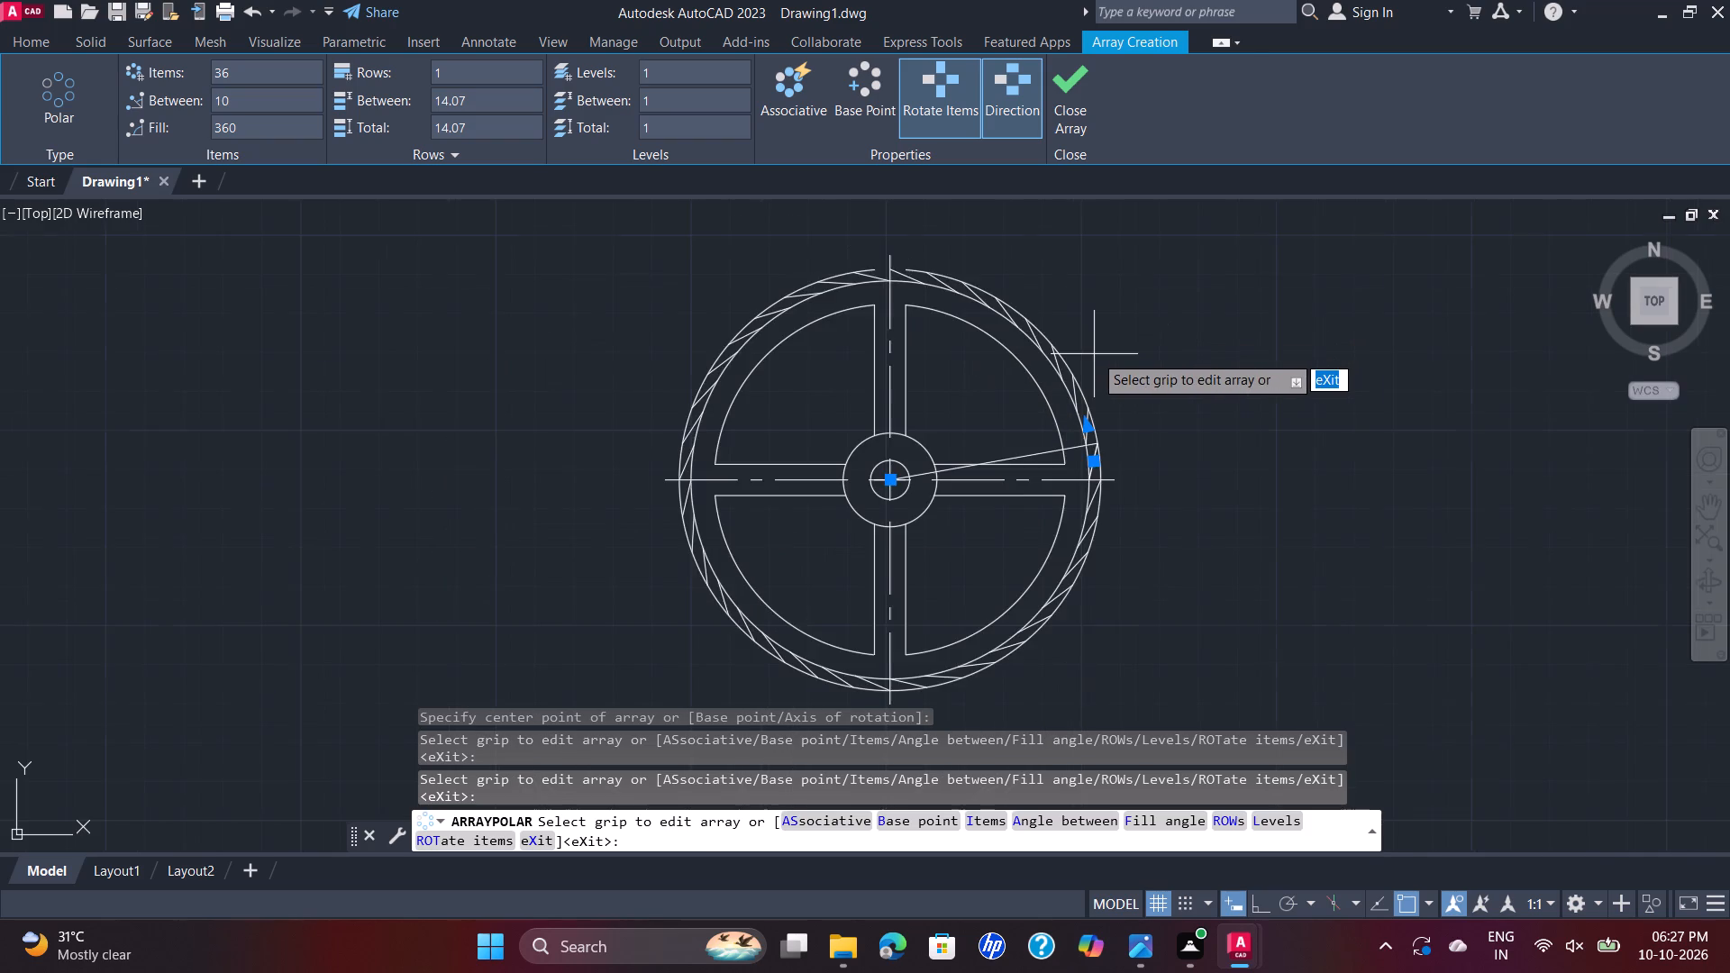
{"action": "scroll", "coordinate": [1094, 354], "scroll_direction": "up", "scroll_amount": 1}
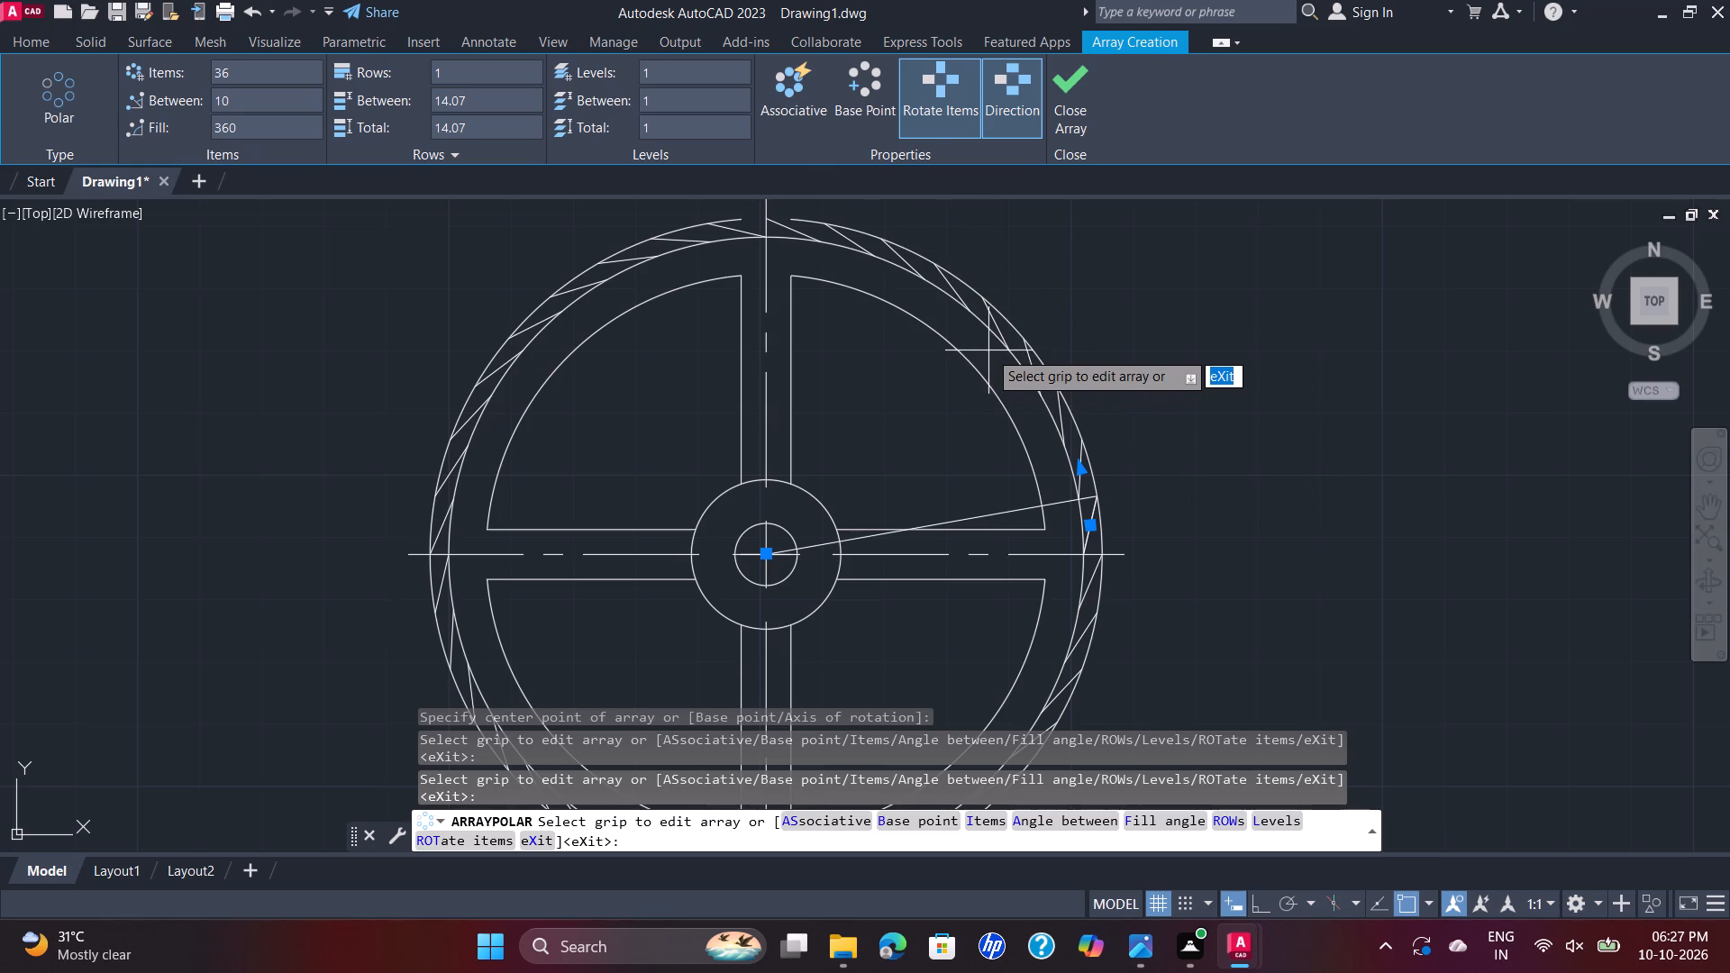
{"action": "key", "text": "Return"}
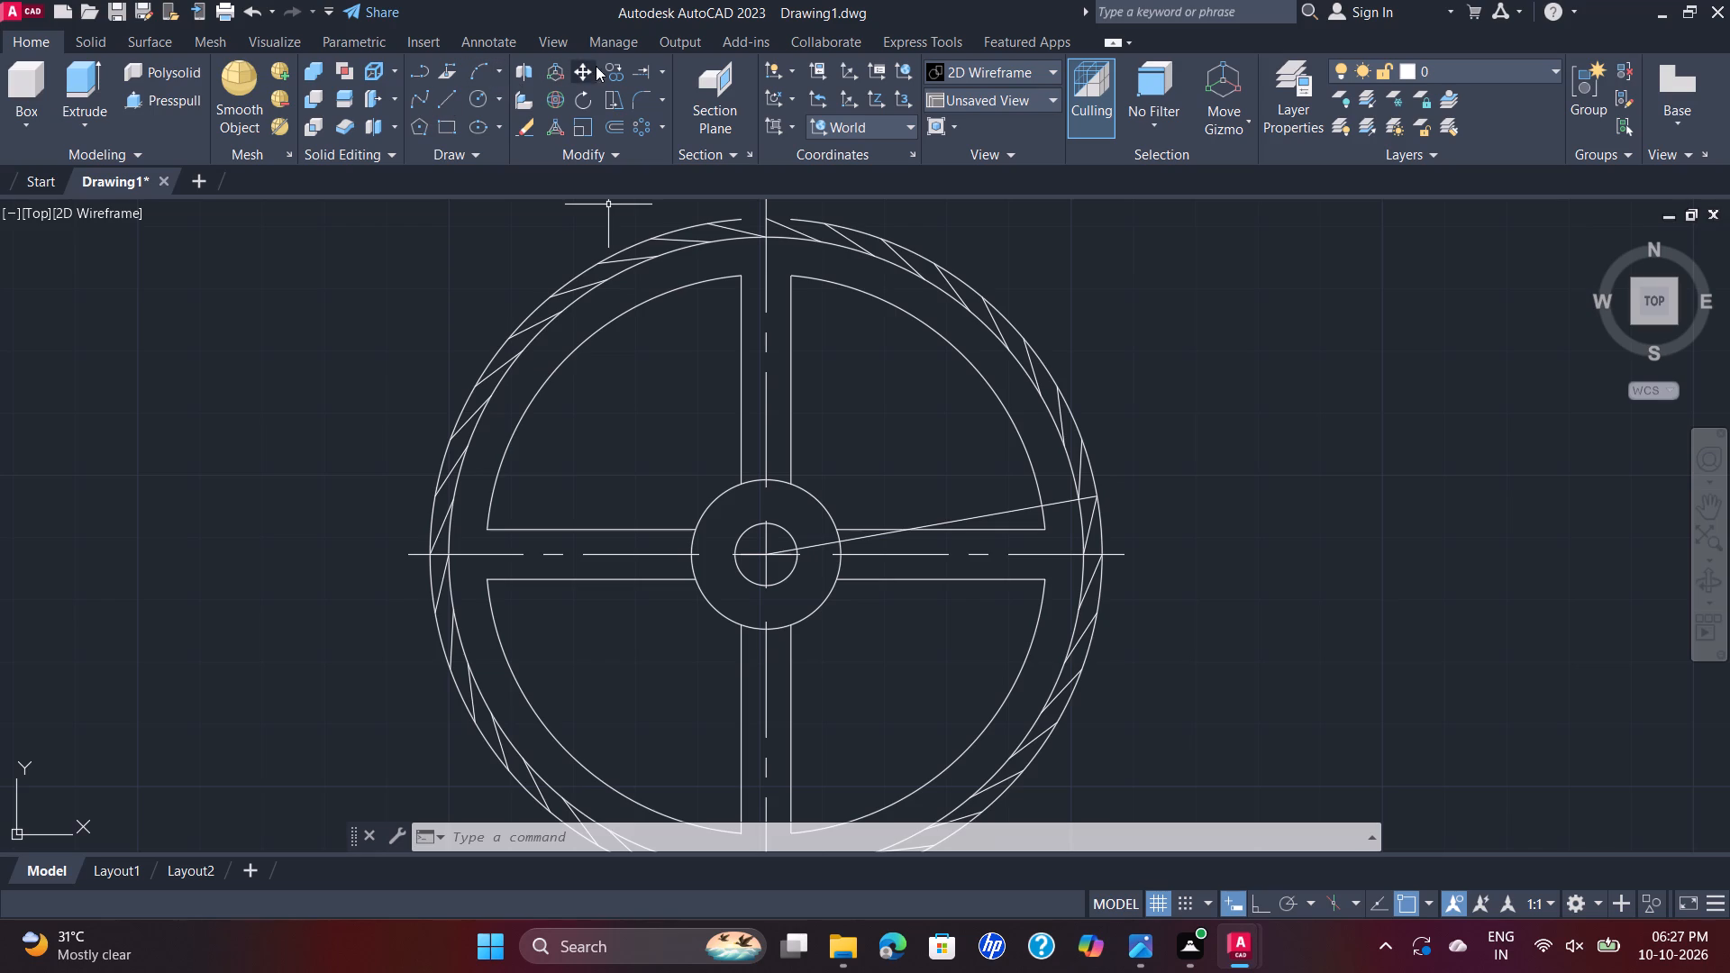
Trim the 10° line between the spoke-opening arc and the rim's inner circle, keeping its short segment across the rim.
{"action": "left_click", "coordinate": [635, 69]}
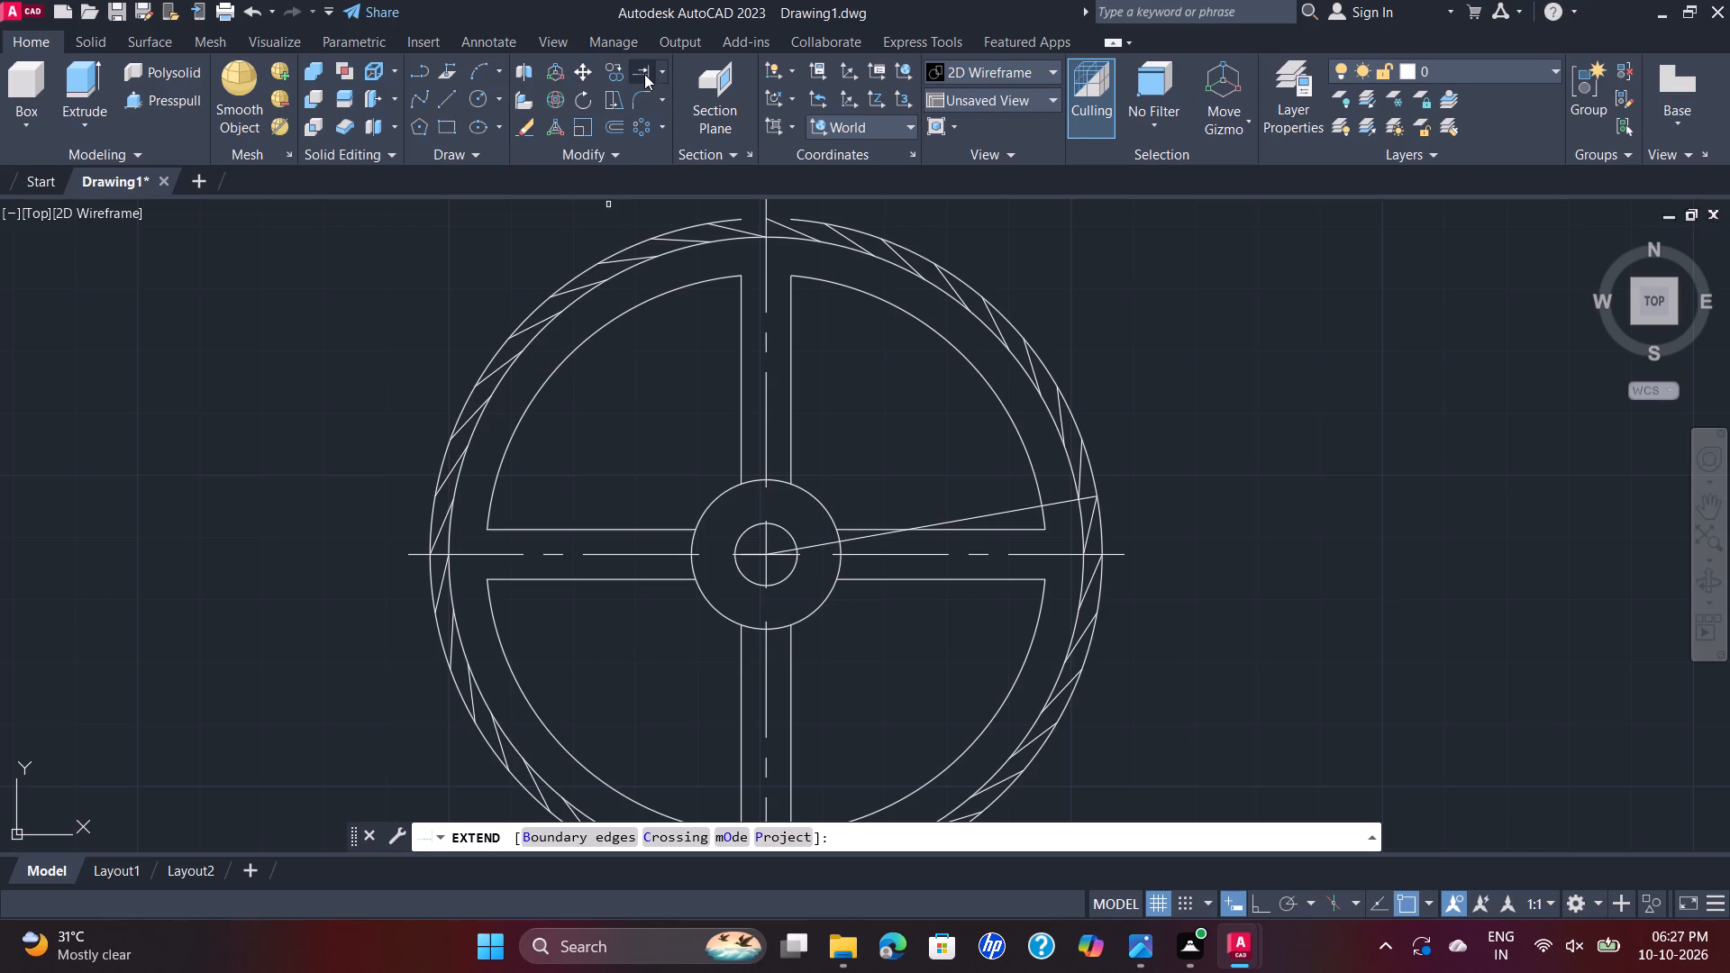
{"action": "left_click", "coordinate": [644, 74]}
{"action": "left_click", "coordinate": [654, 71]}
{"action": "left_click", "coordinate": [664, 75]}
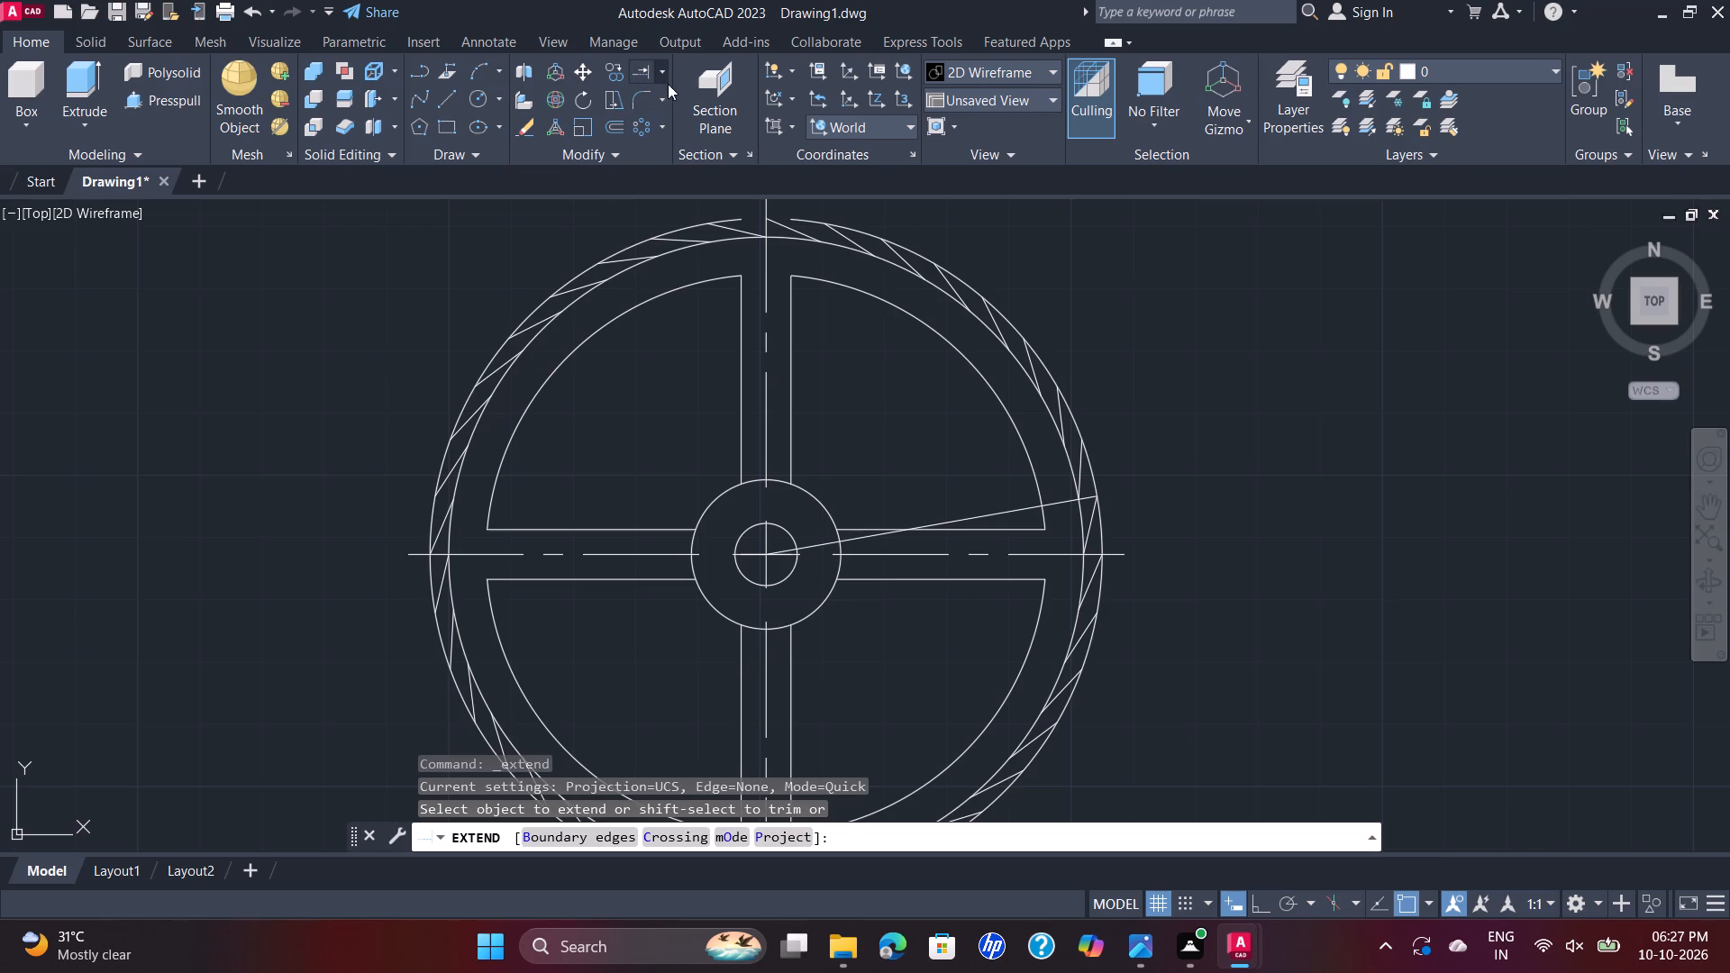
{"action": "left_click", "coordinate": [677, 105]}
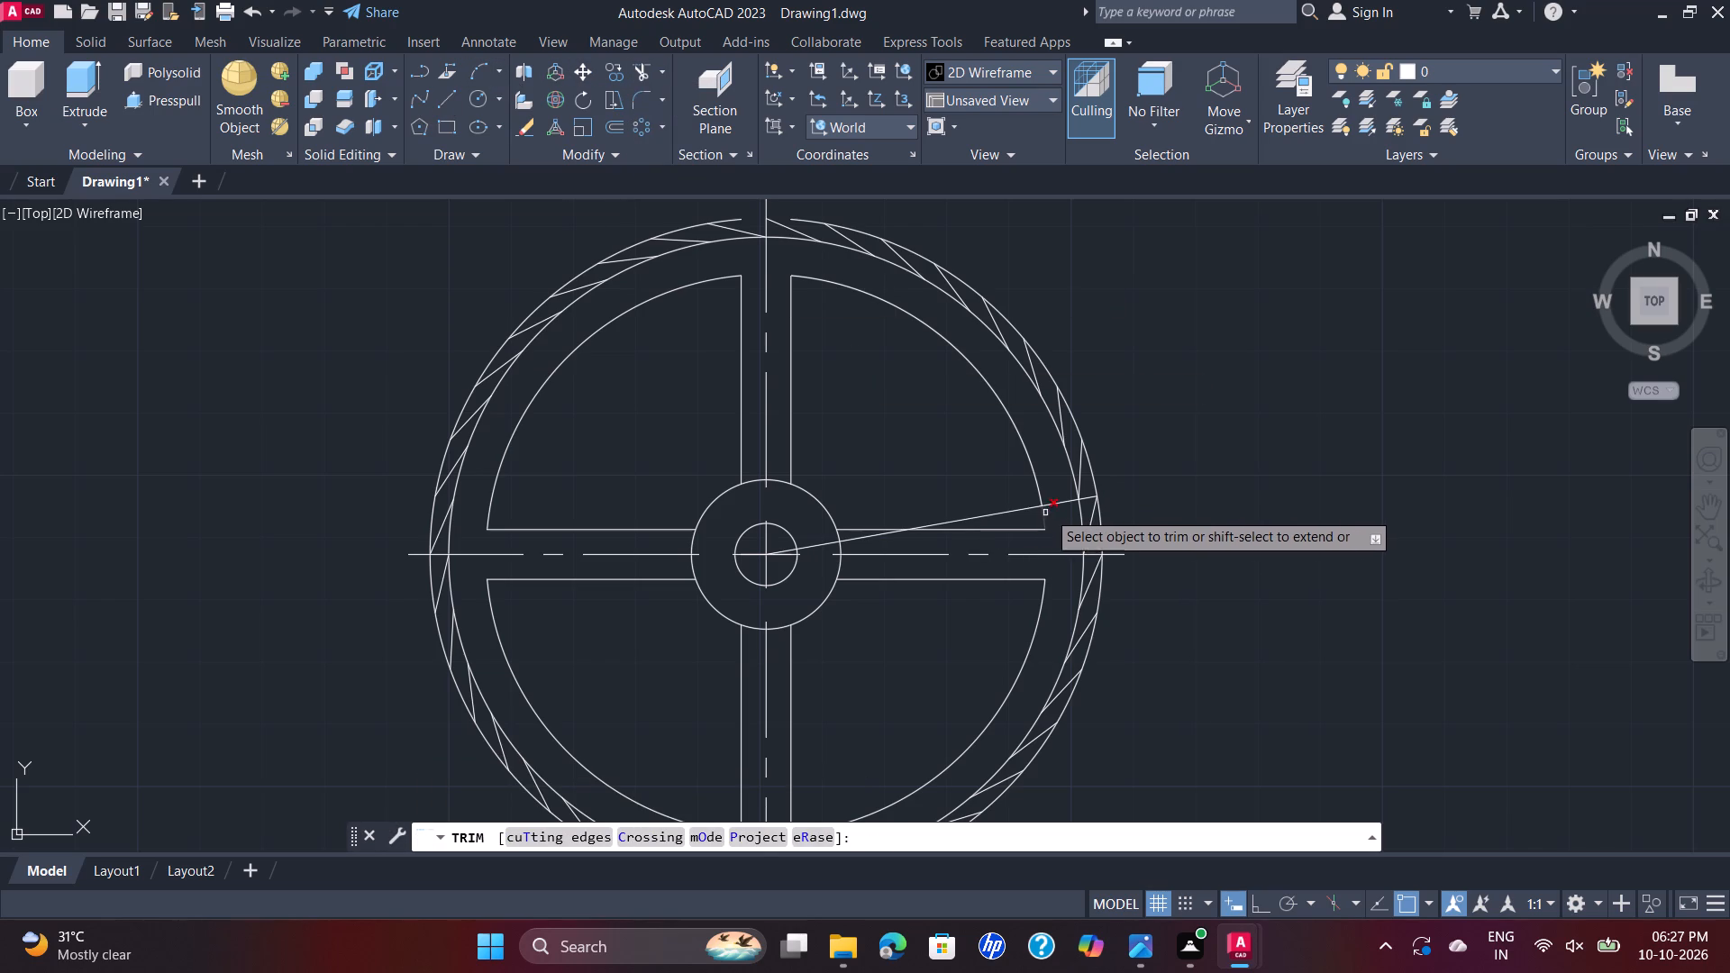
{"action": "left_click", "coordinate": [1060, 503]}
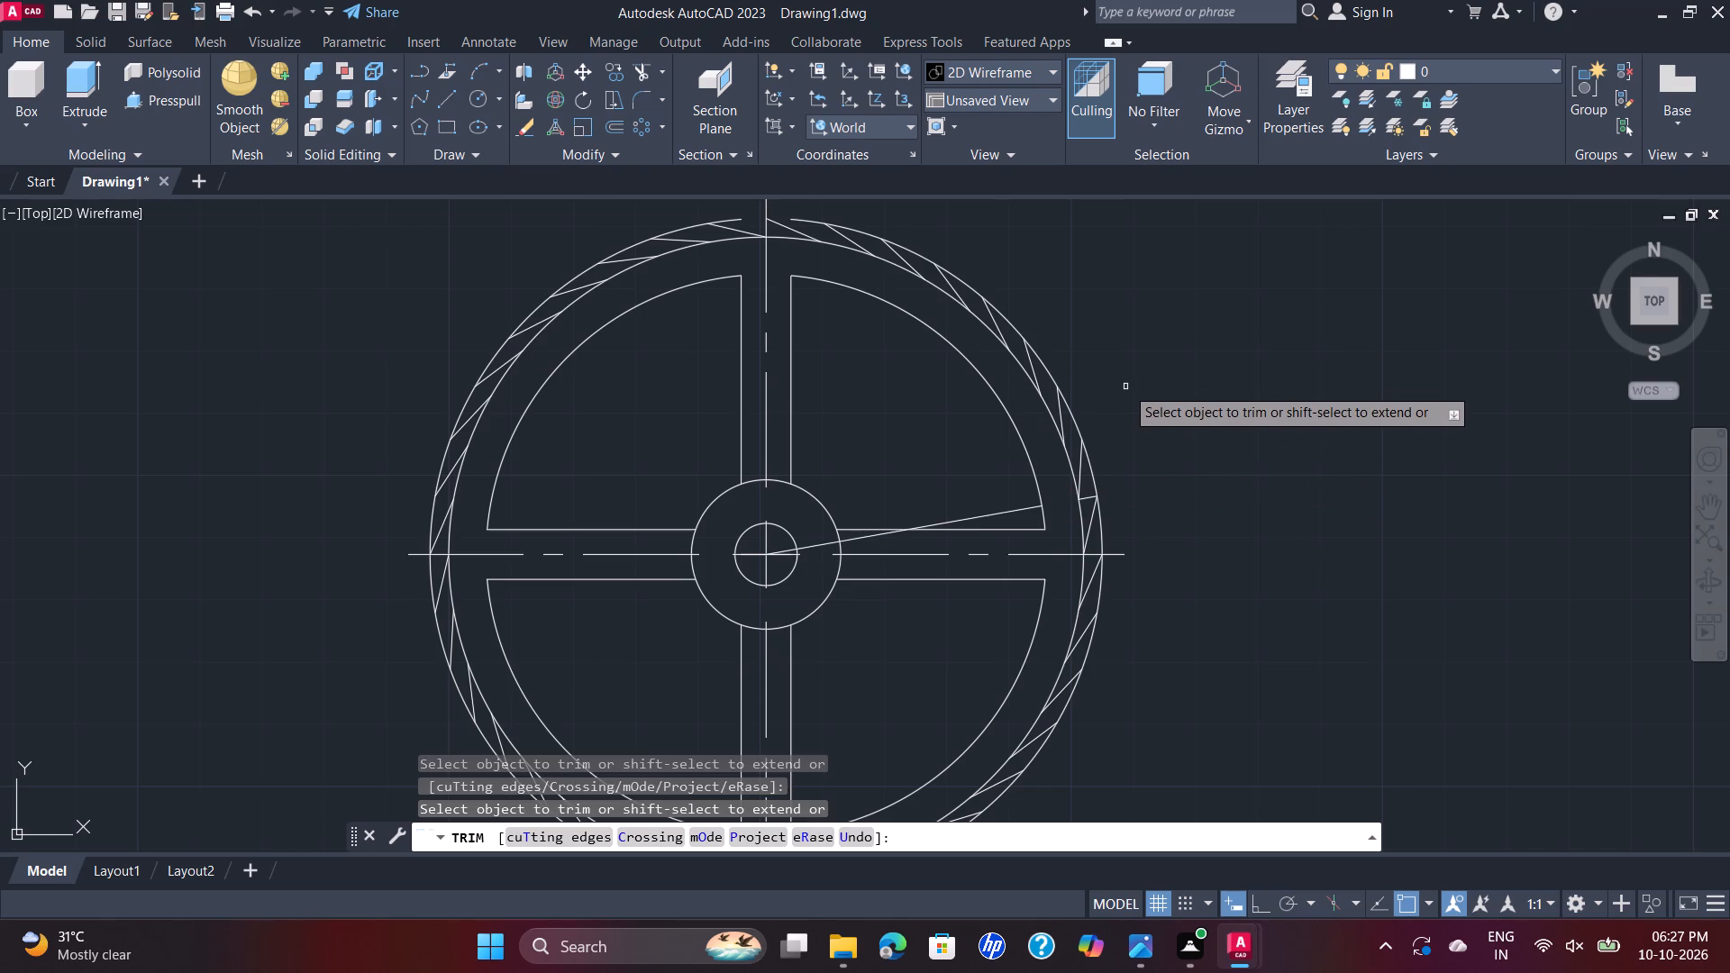
{"action": "key", "text": "Escape"}
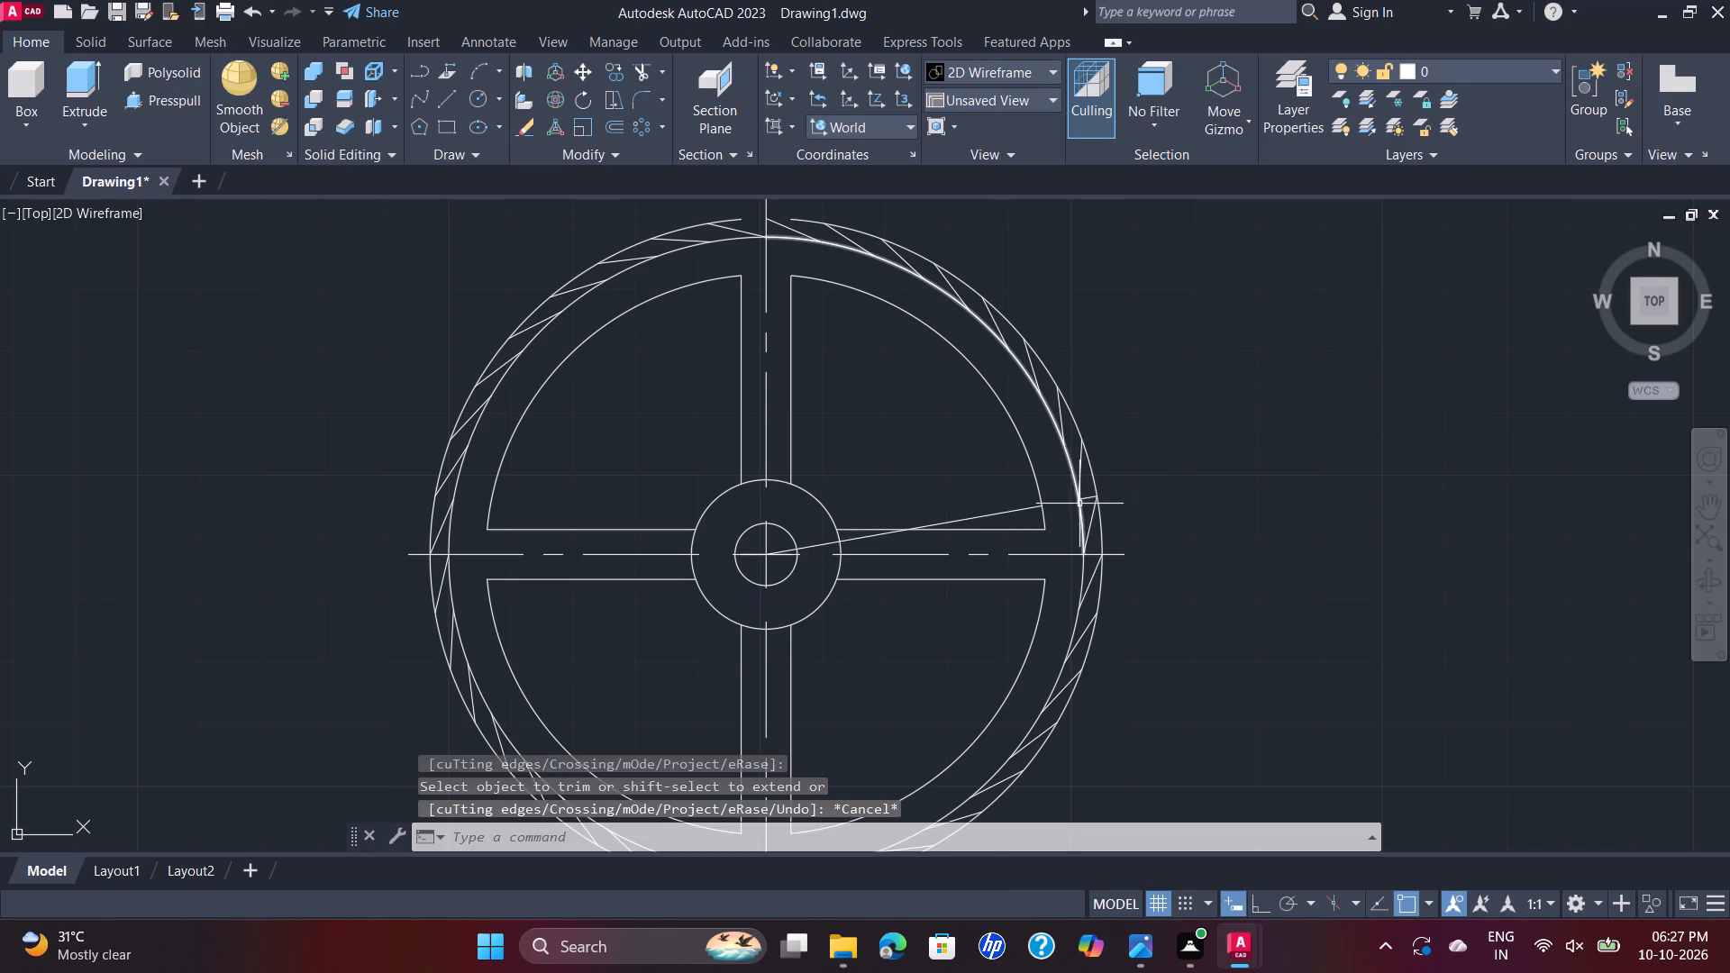
Polar array the short radial rim segment about the wheel's centre, with 36 items over 360°.
{"action": "left_click", "coordinate": [1088, 496]}
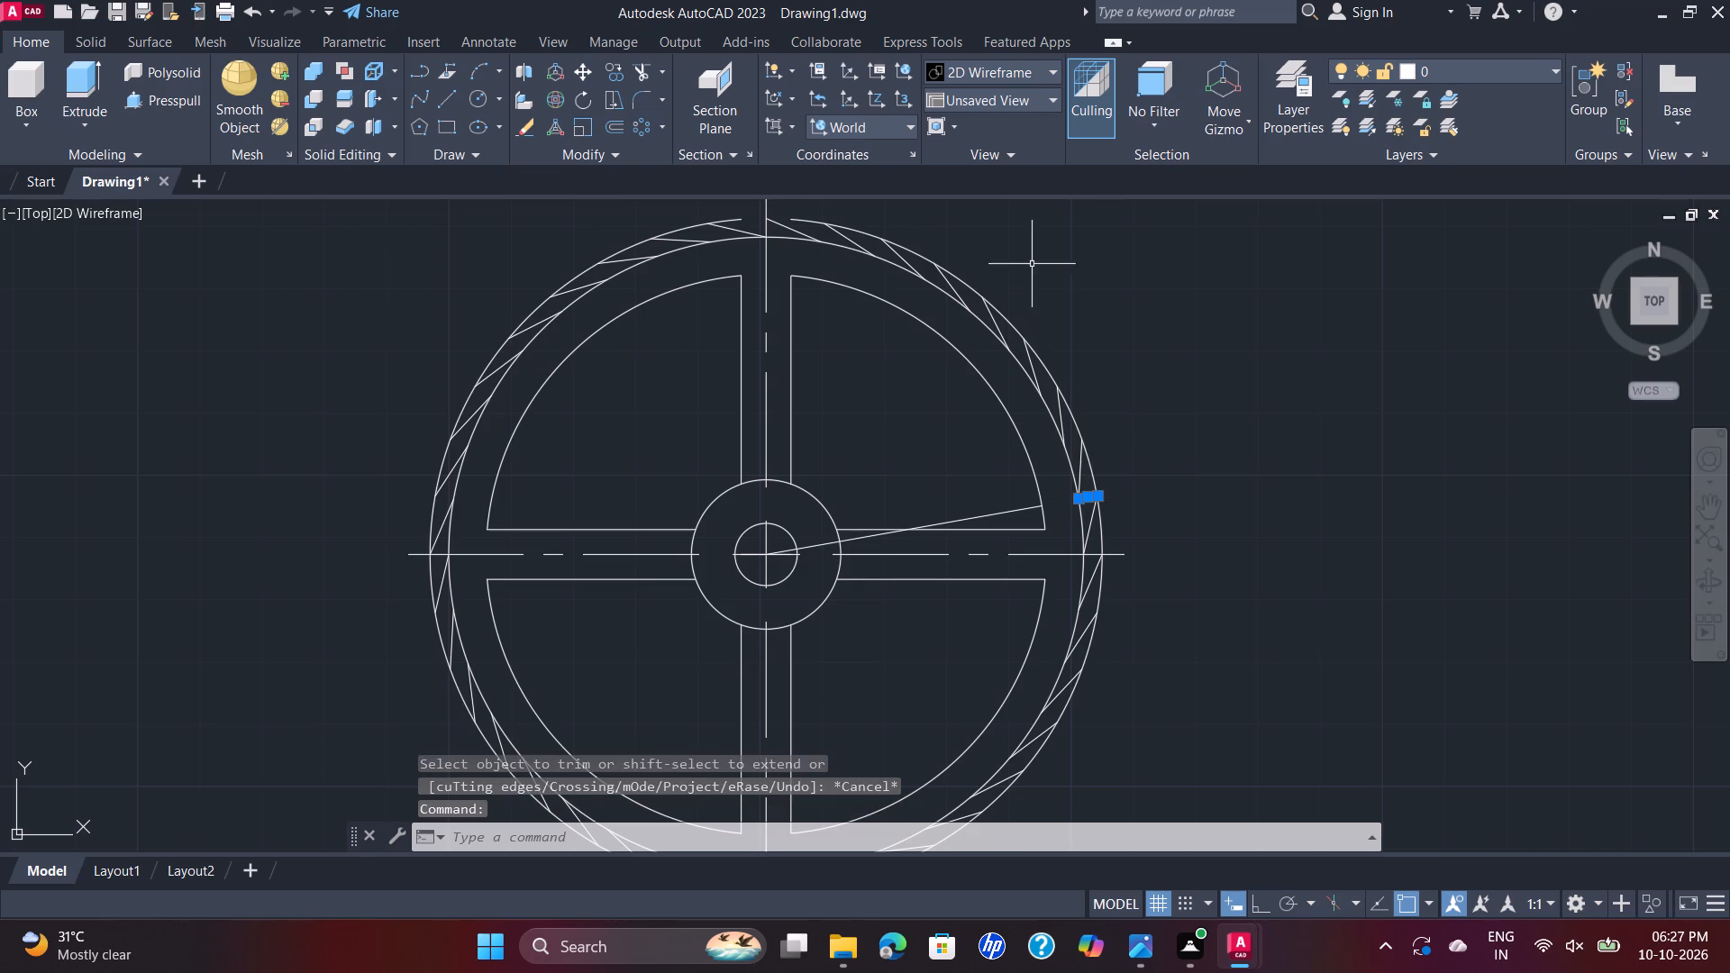
{"action": "left_click", "coordinate": [642, 138]}
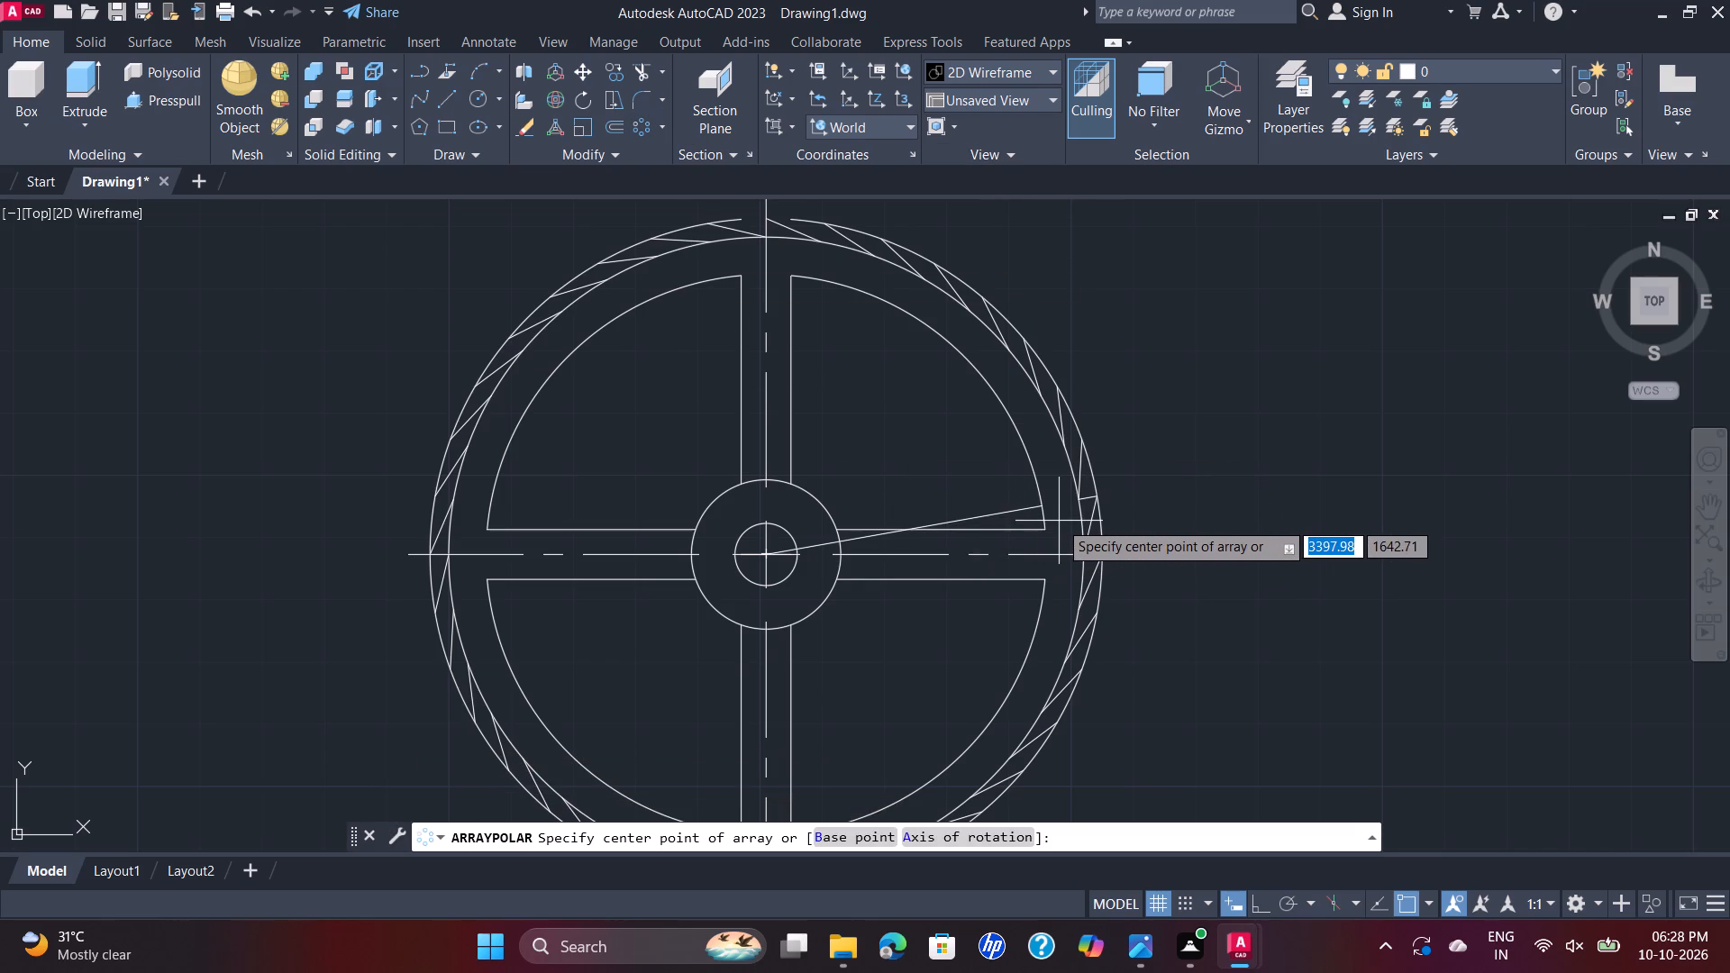
{"action": "left_click", "coordinate": [764, 552]}
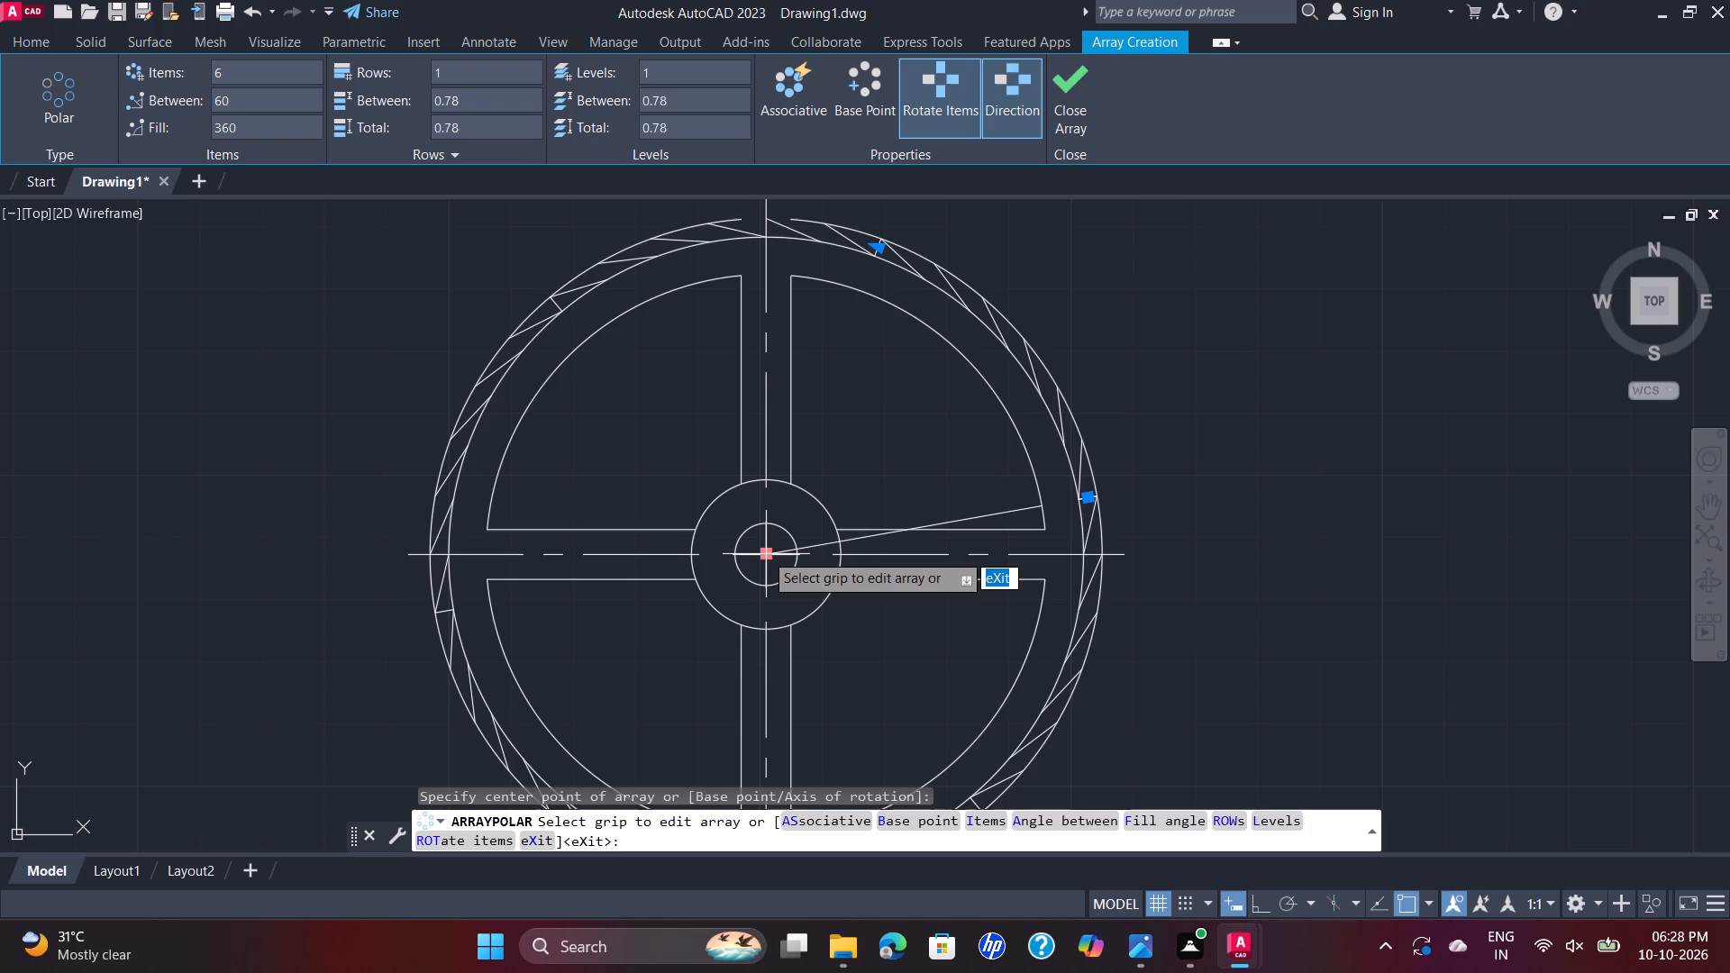
{"action": "left_click", "coordinate": [290, 67]}
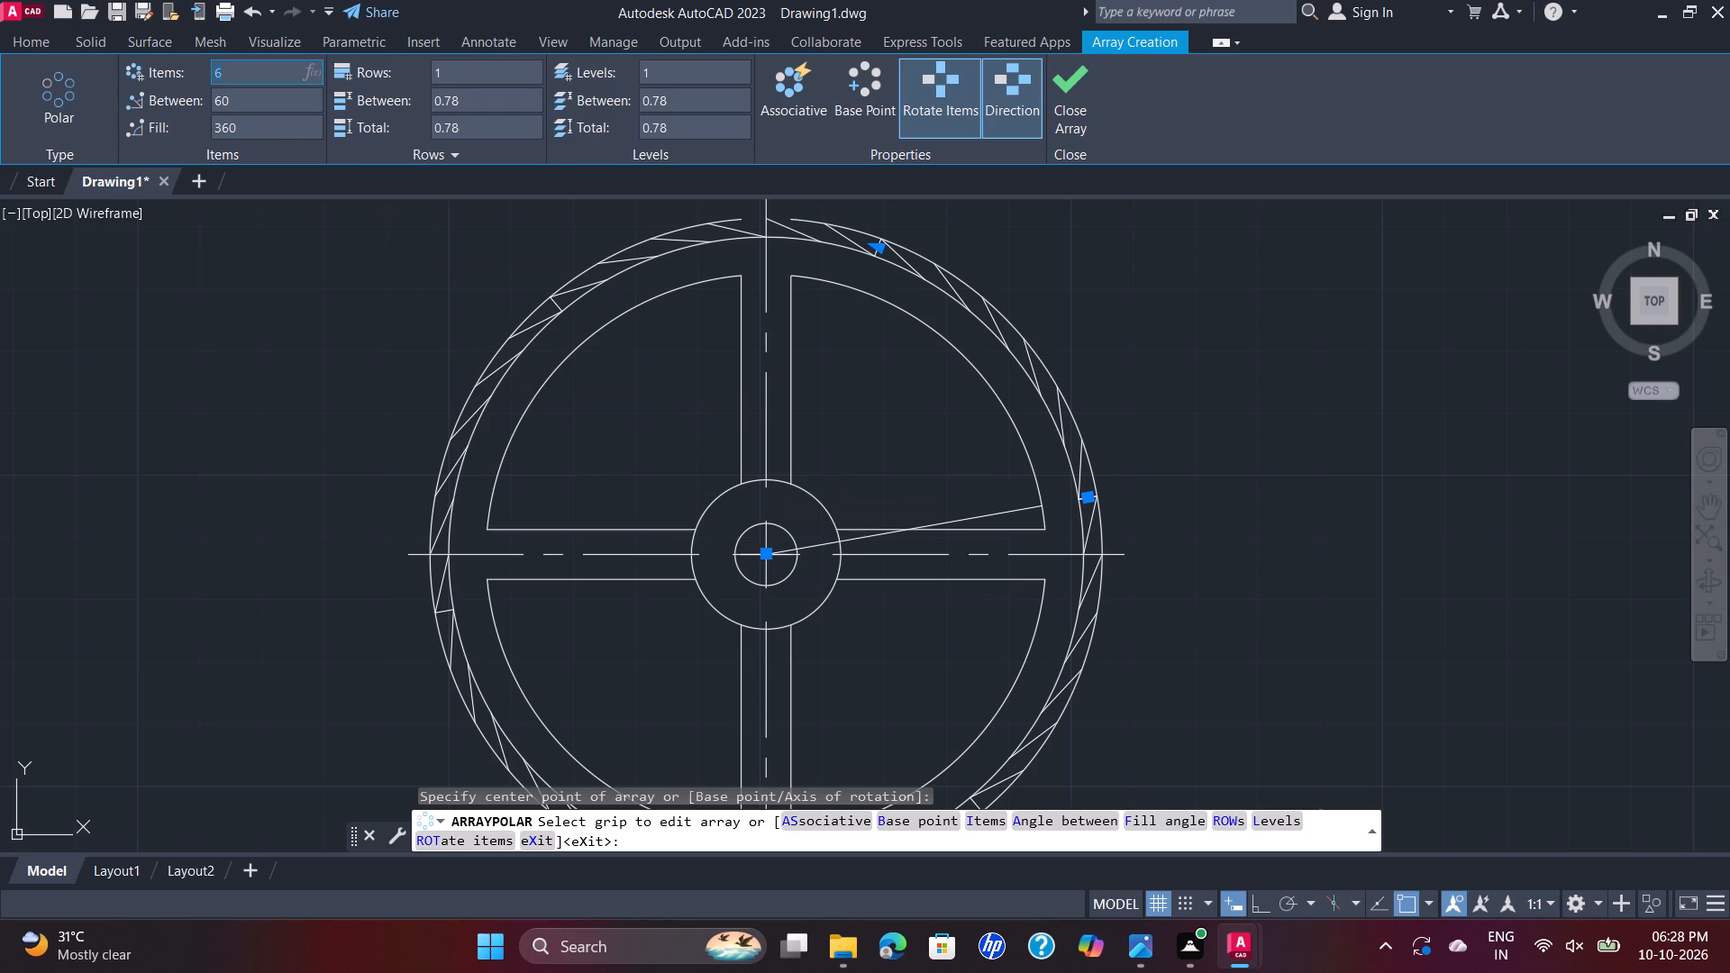
{"action": "type", "text": "36"}
{"action": "key", "text": "Return"}
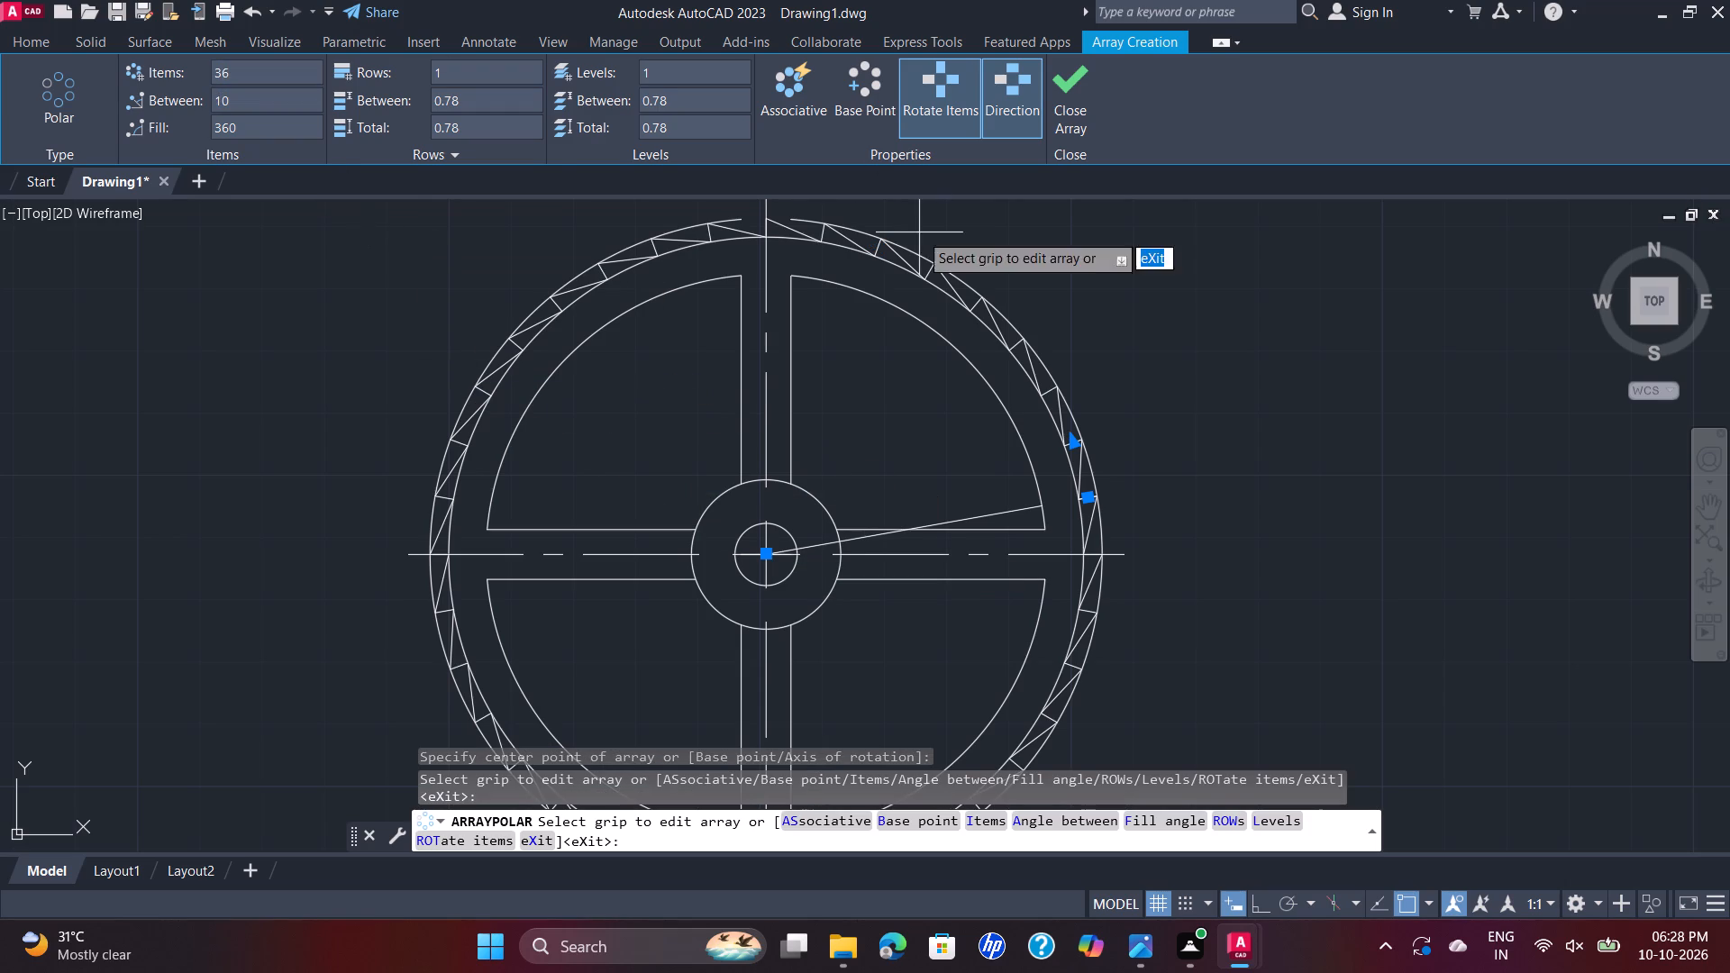
{"action": "key", "text": "Return"}
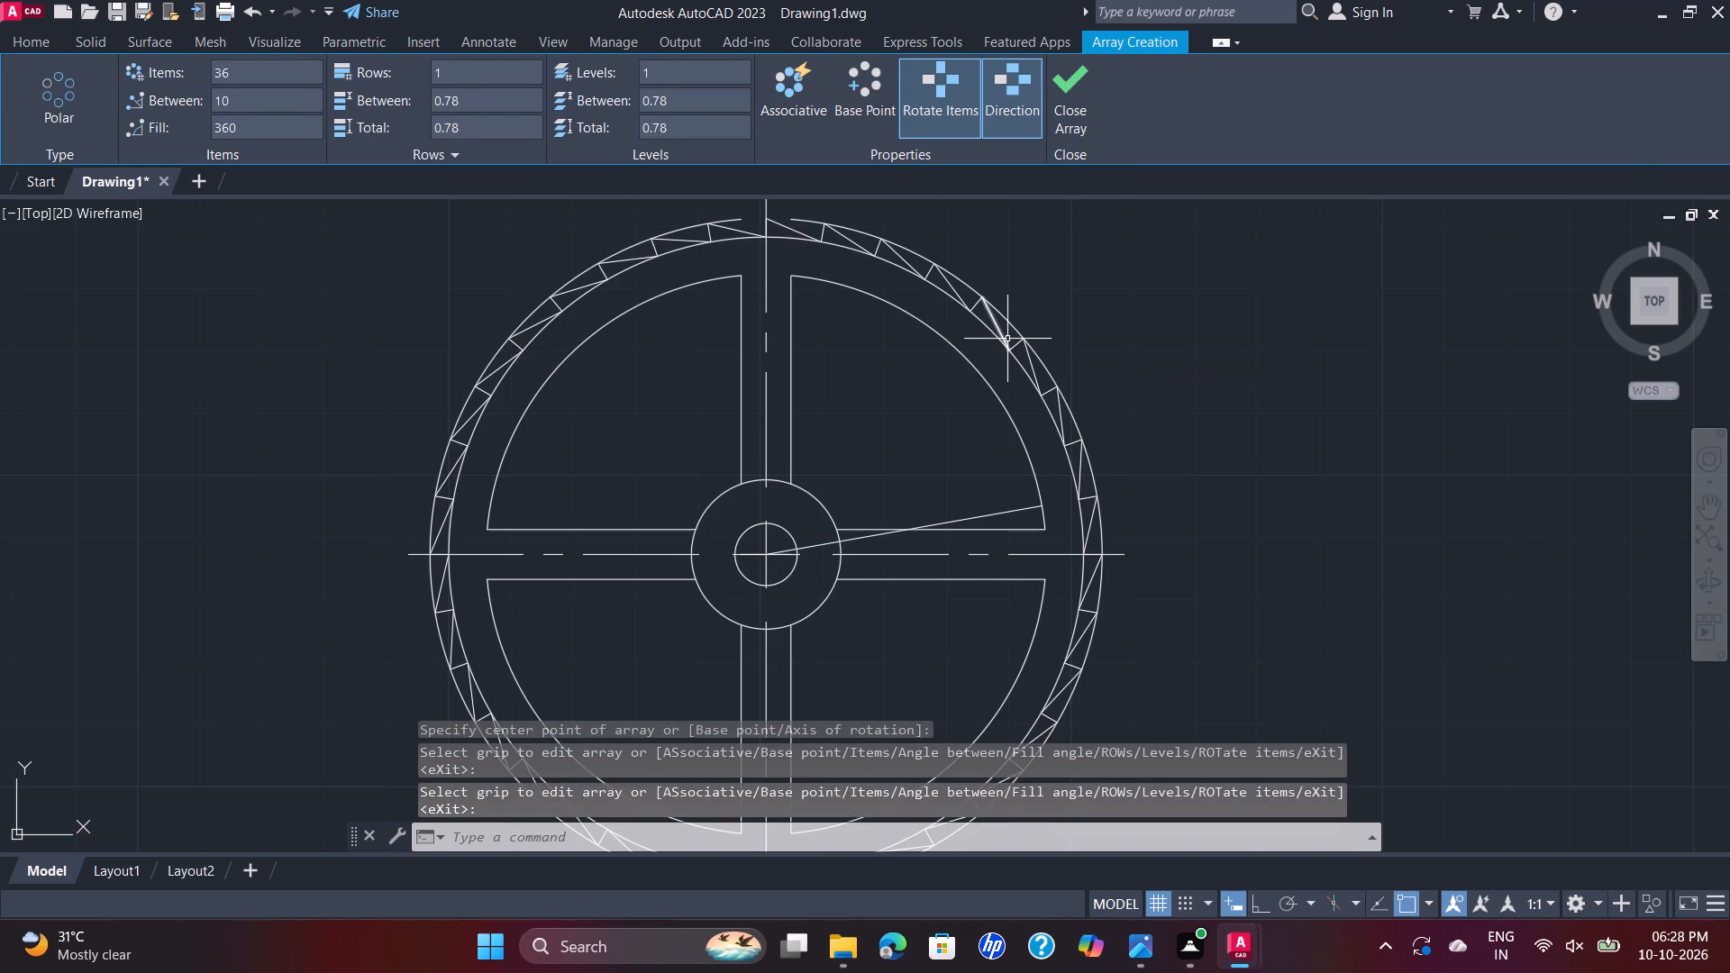
Trim the outer circle's arcs between the teeth around the wheel's upper-right quarter.
{"action": "scroll", "coordinate": [841, 402], "scroll_direction": "down", "scroll_amount": 1}
{"action": "scroll", "coordinate": [841, 402], "scroll_direction": "up", "scroll_amount": 1}
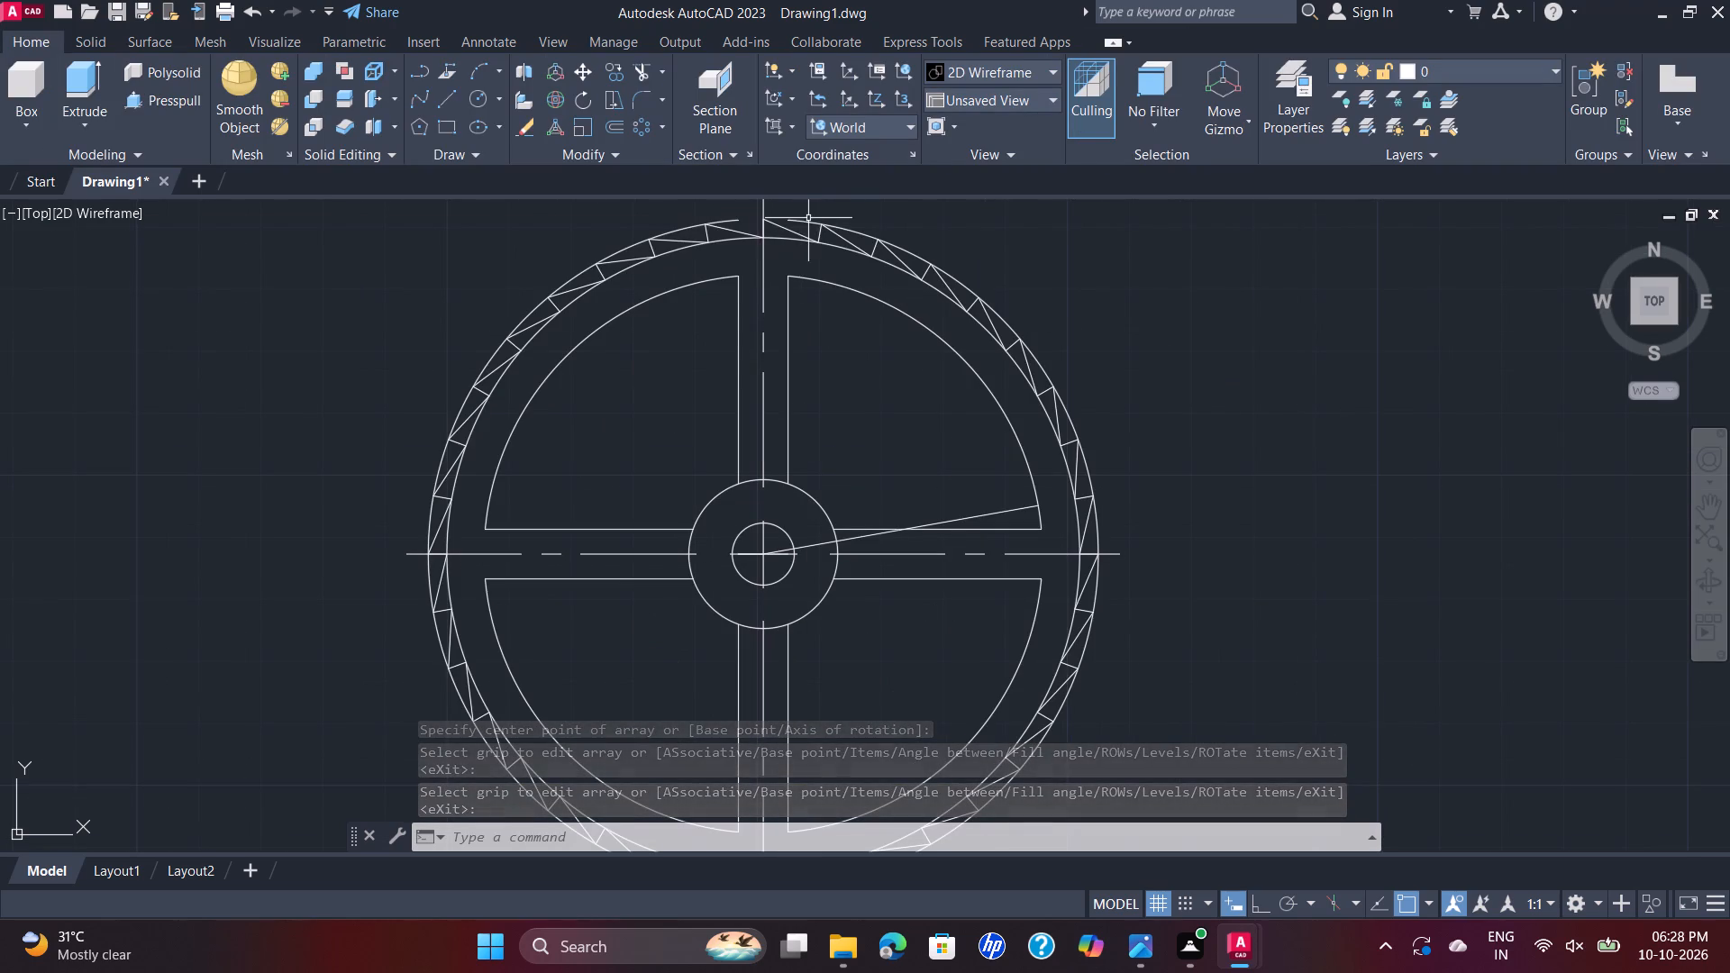
{"action": "left_click", "coordinate": [642, 78]}
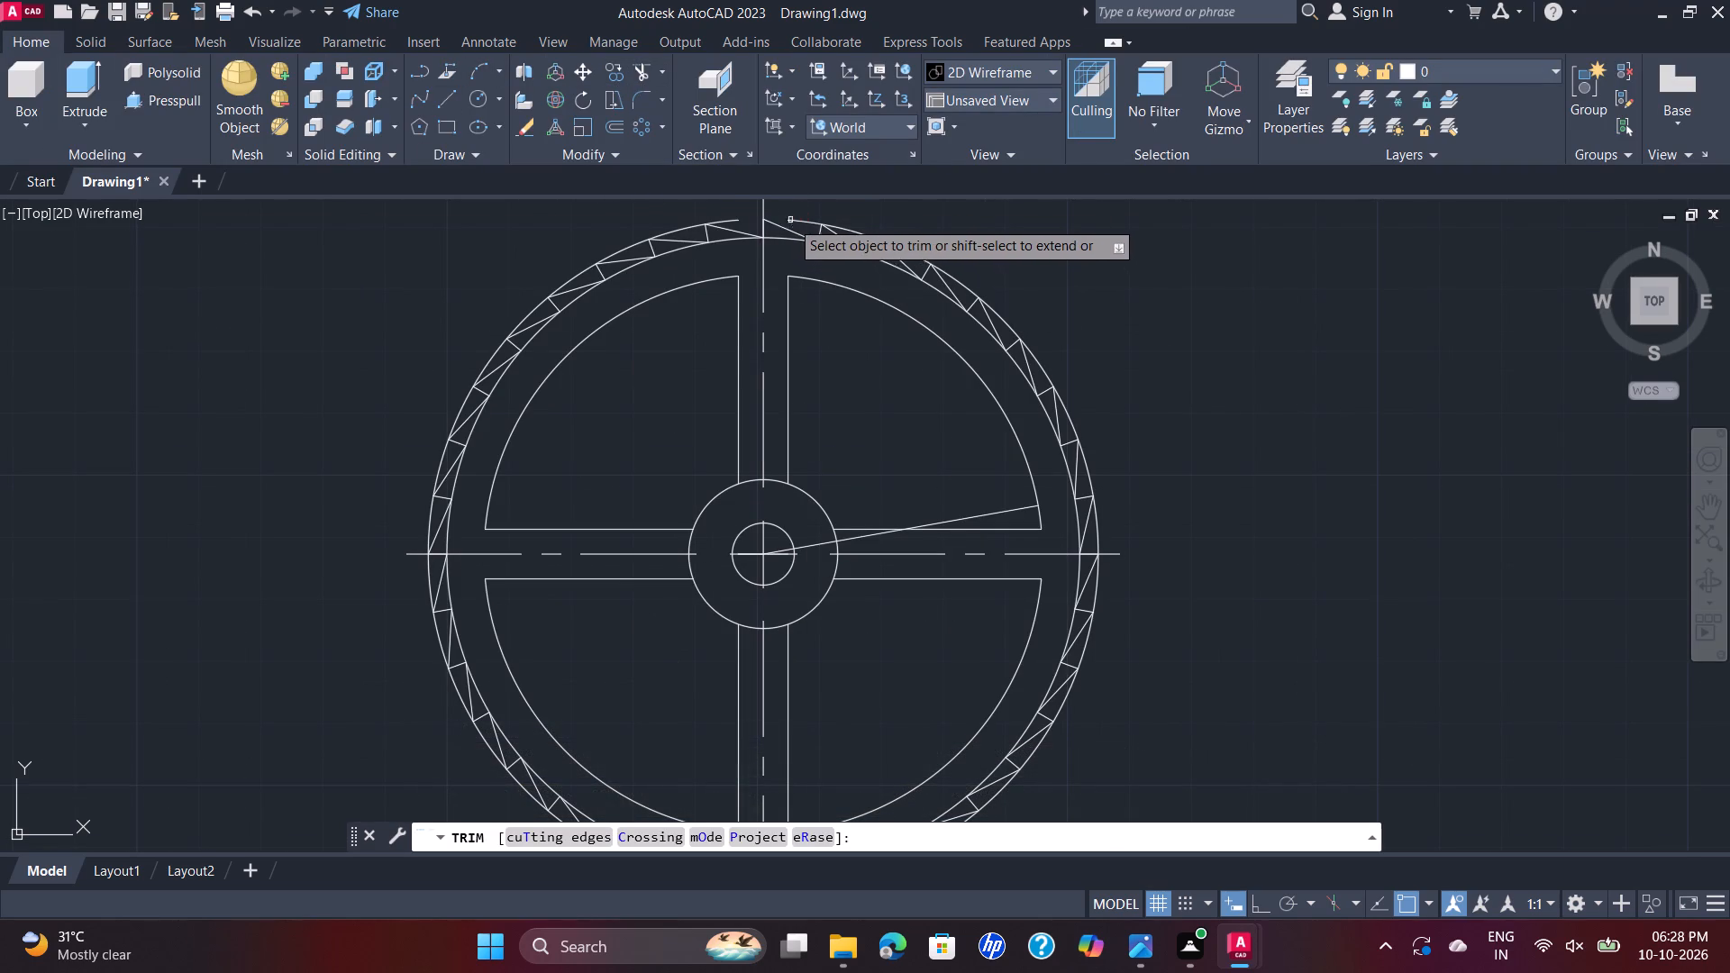
{"action": "left_click", "coordinate": [792, 219]}
{"action": "left_click", "coordinate": [860, 232]}
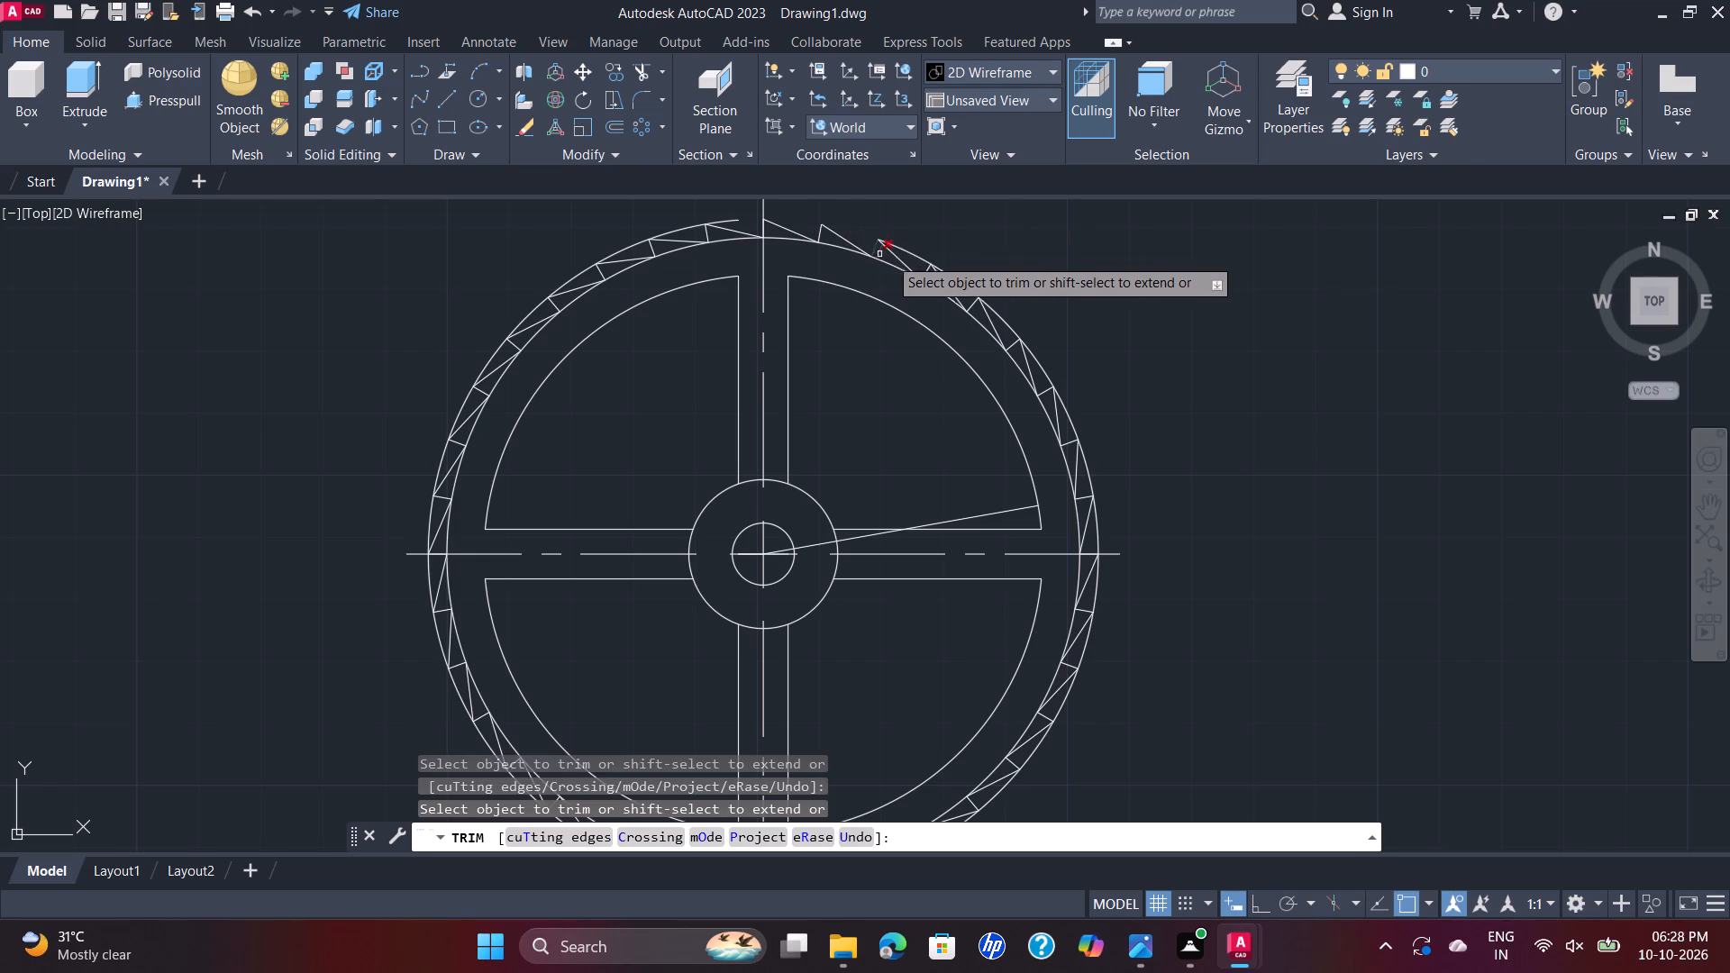
{"action": "left_click", "coordinate": [917, 254]}
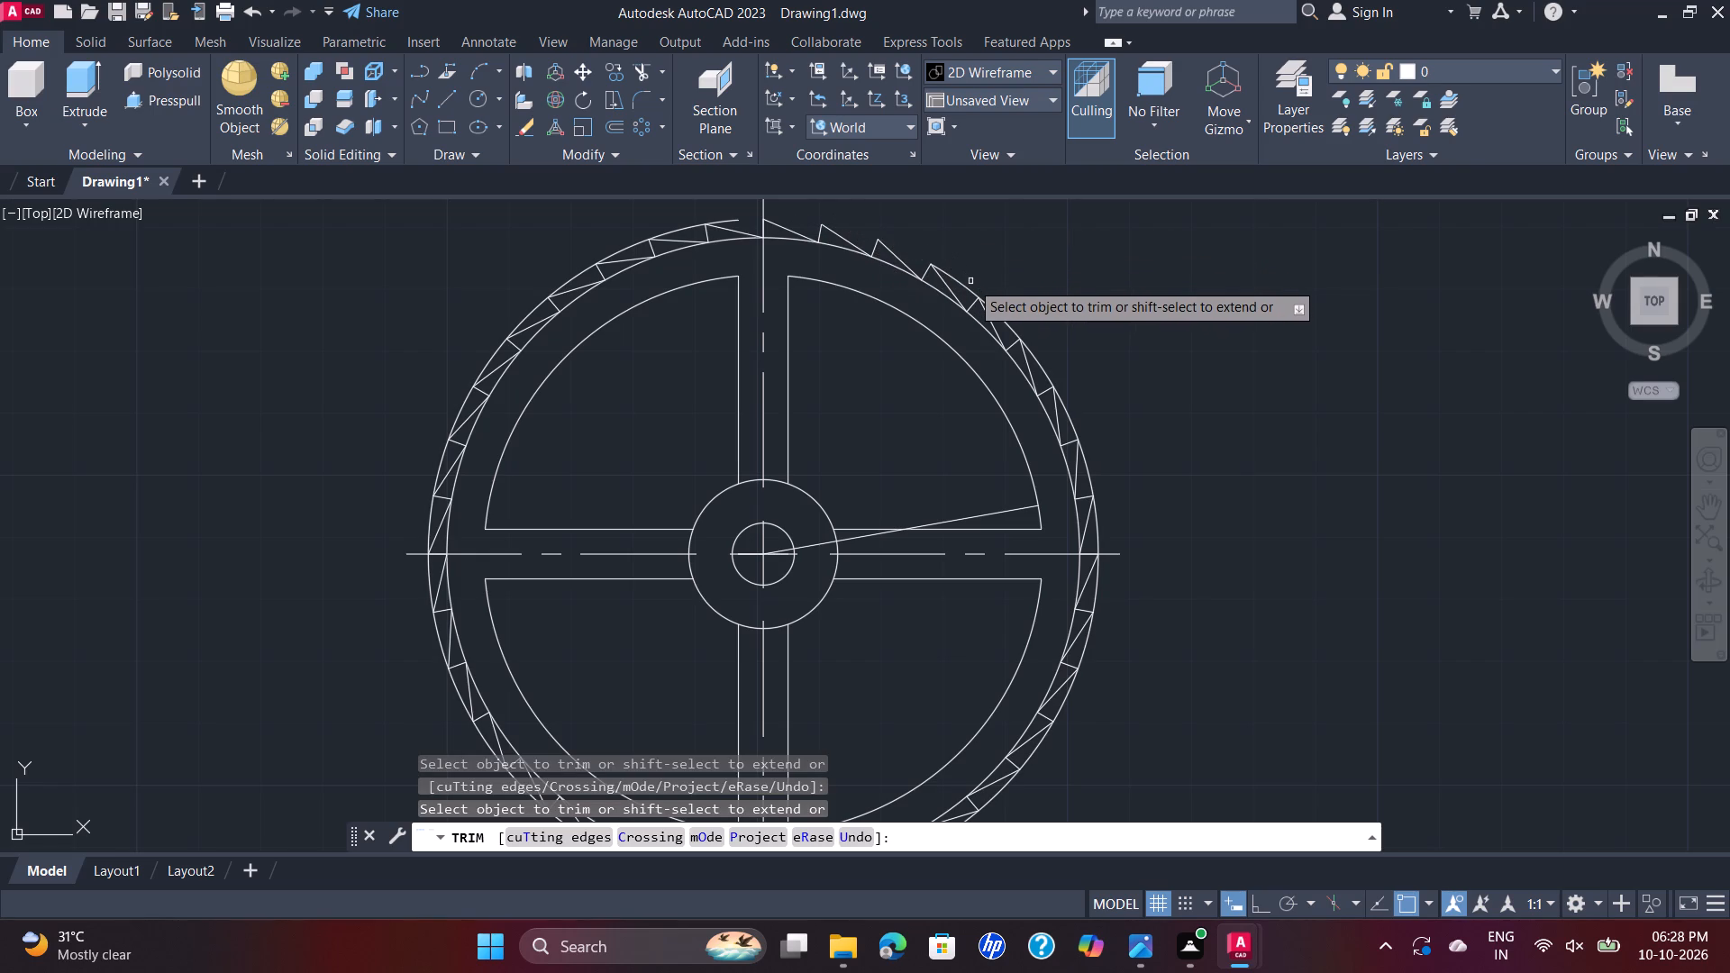
{"action": "left_click", "coordinate": [966, 289]}
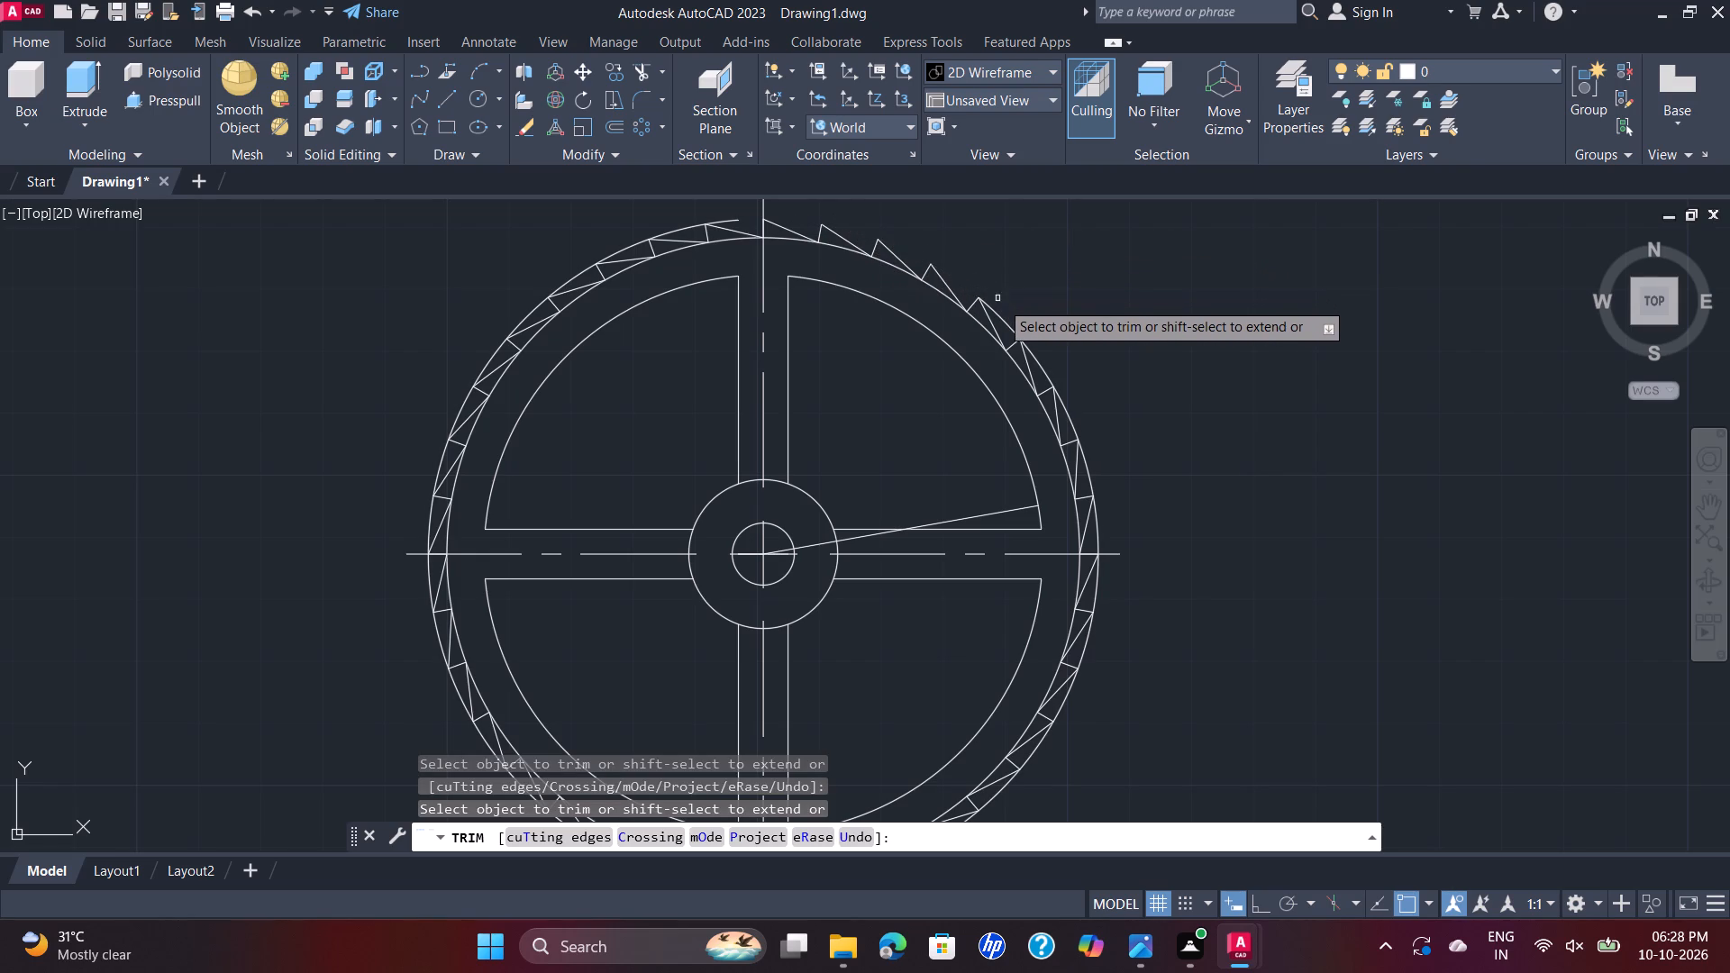
{"action": "left_click", "coordinate": [1005, 315]}
{"action": "left_click", "coordinate": [1042, 368]}
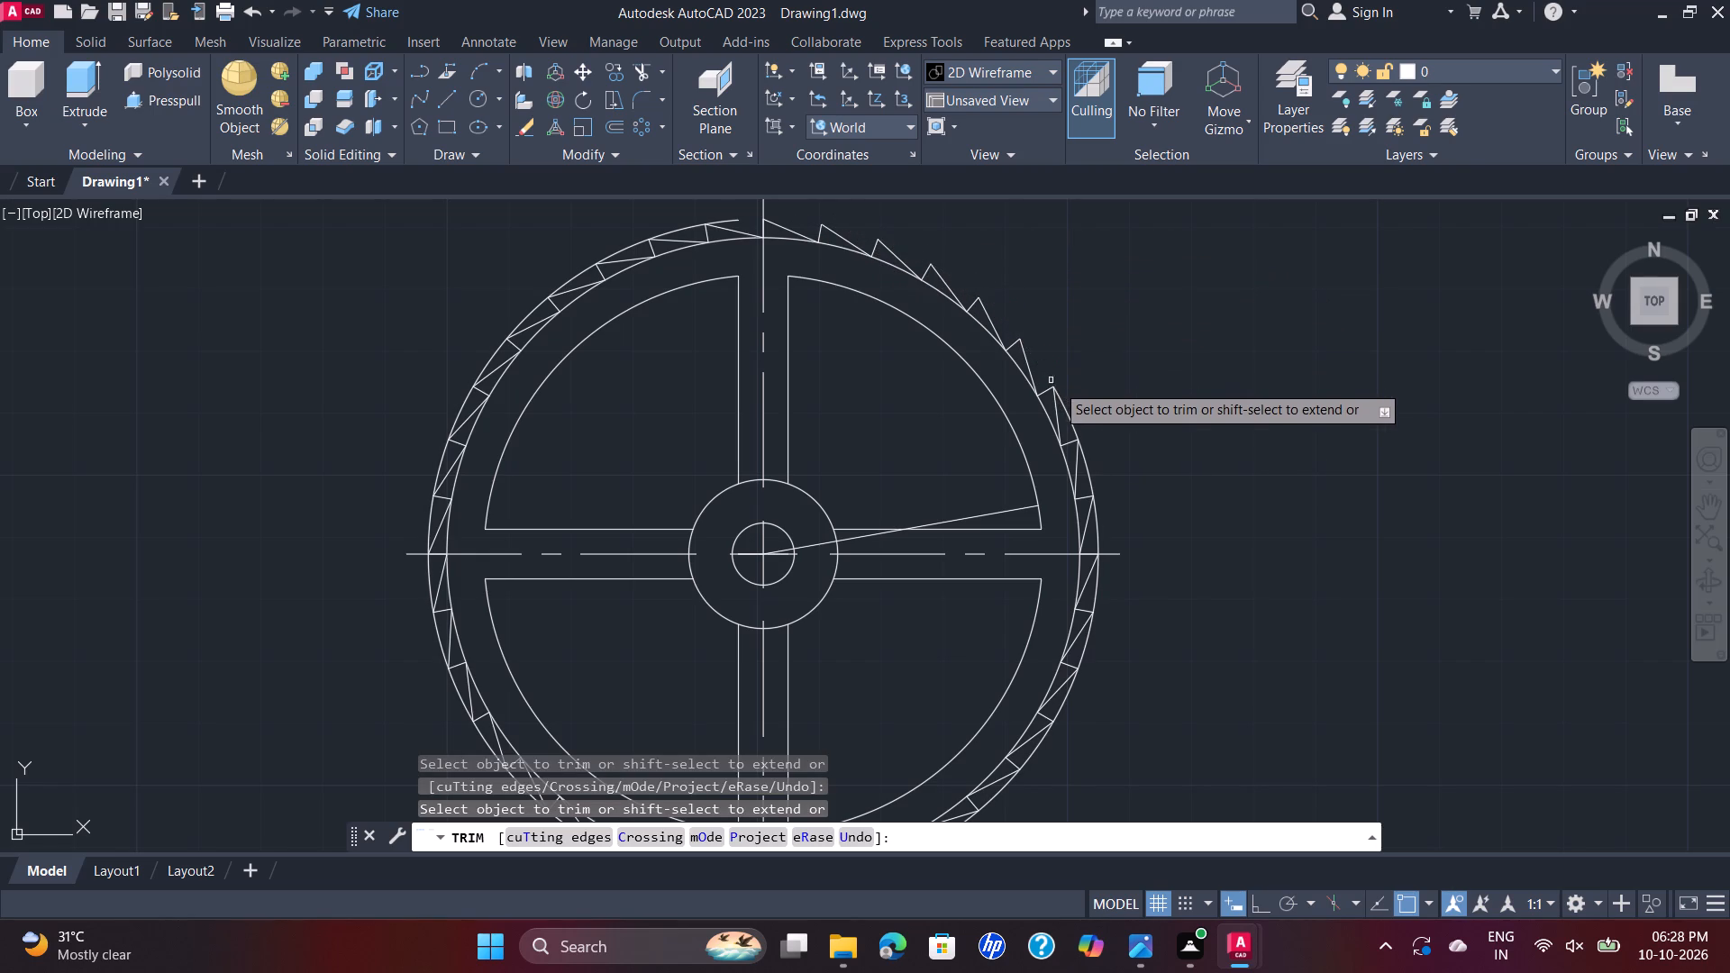
{"action": "left_click", "coordinate": [1069, 421]}
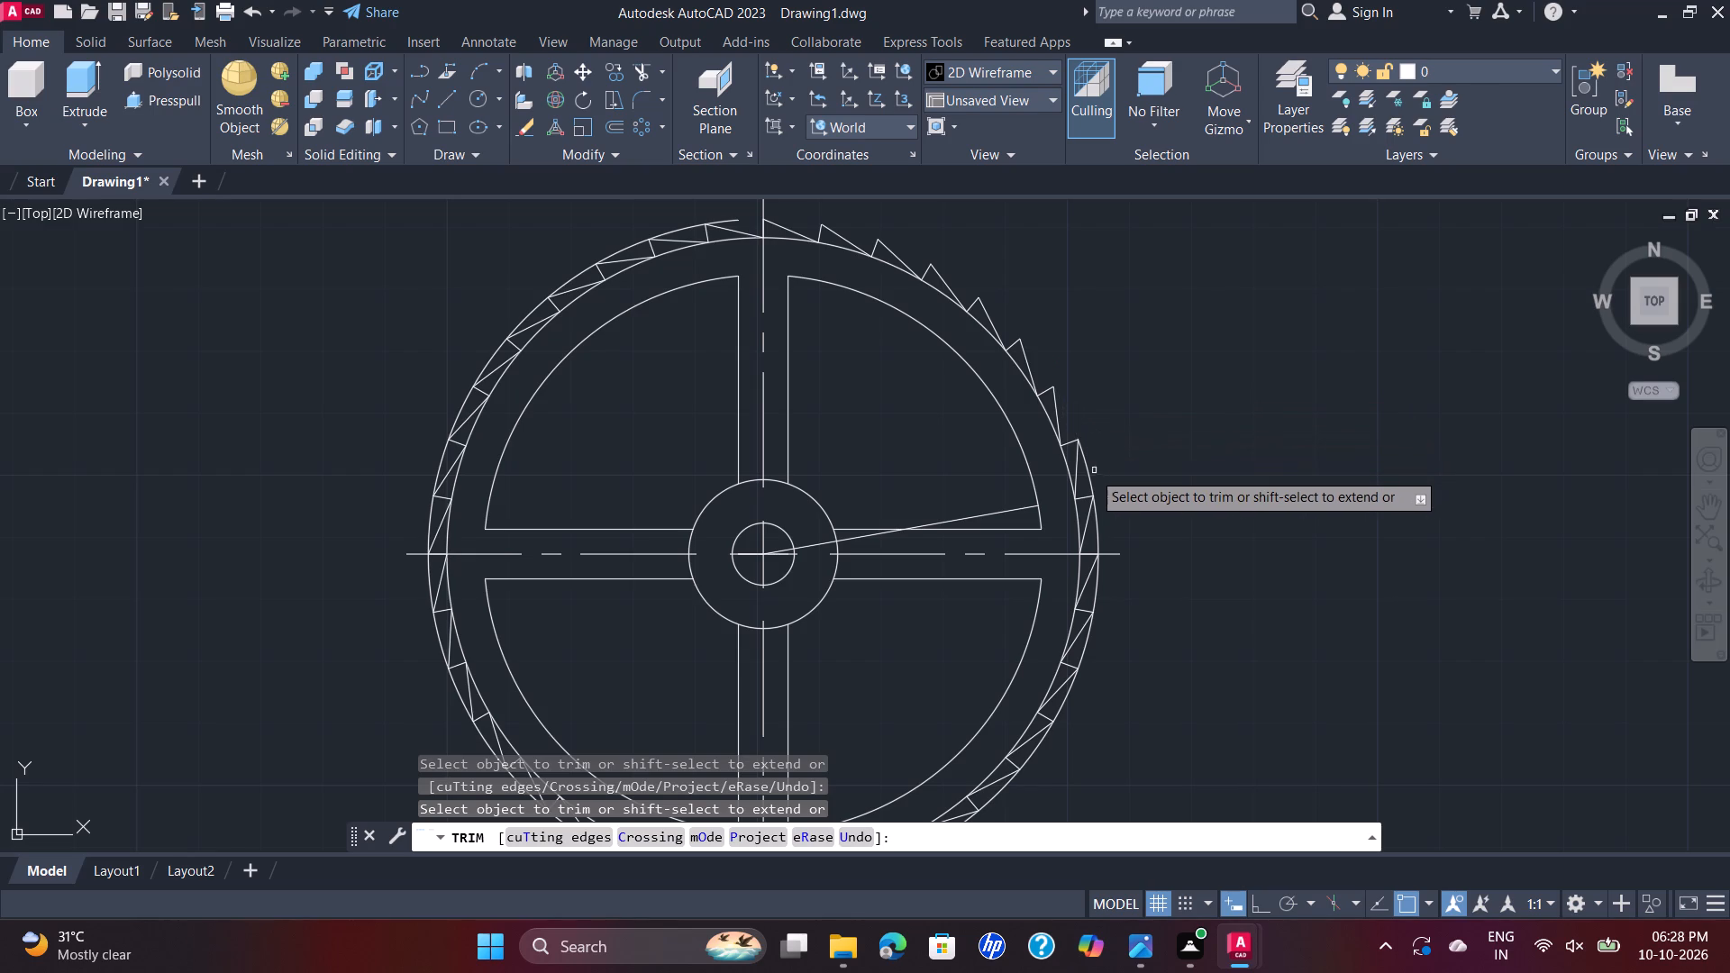
{"action": "left_click", "coordinate": [1092, 474]}
{"action": "left_click", "coordinate": [1097, 530]}
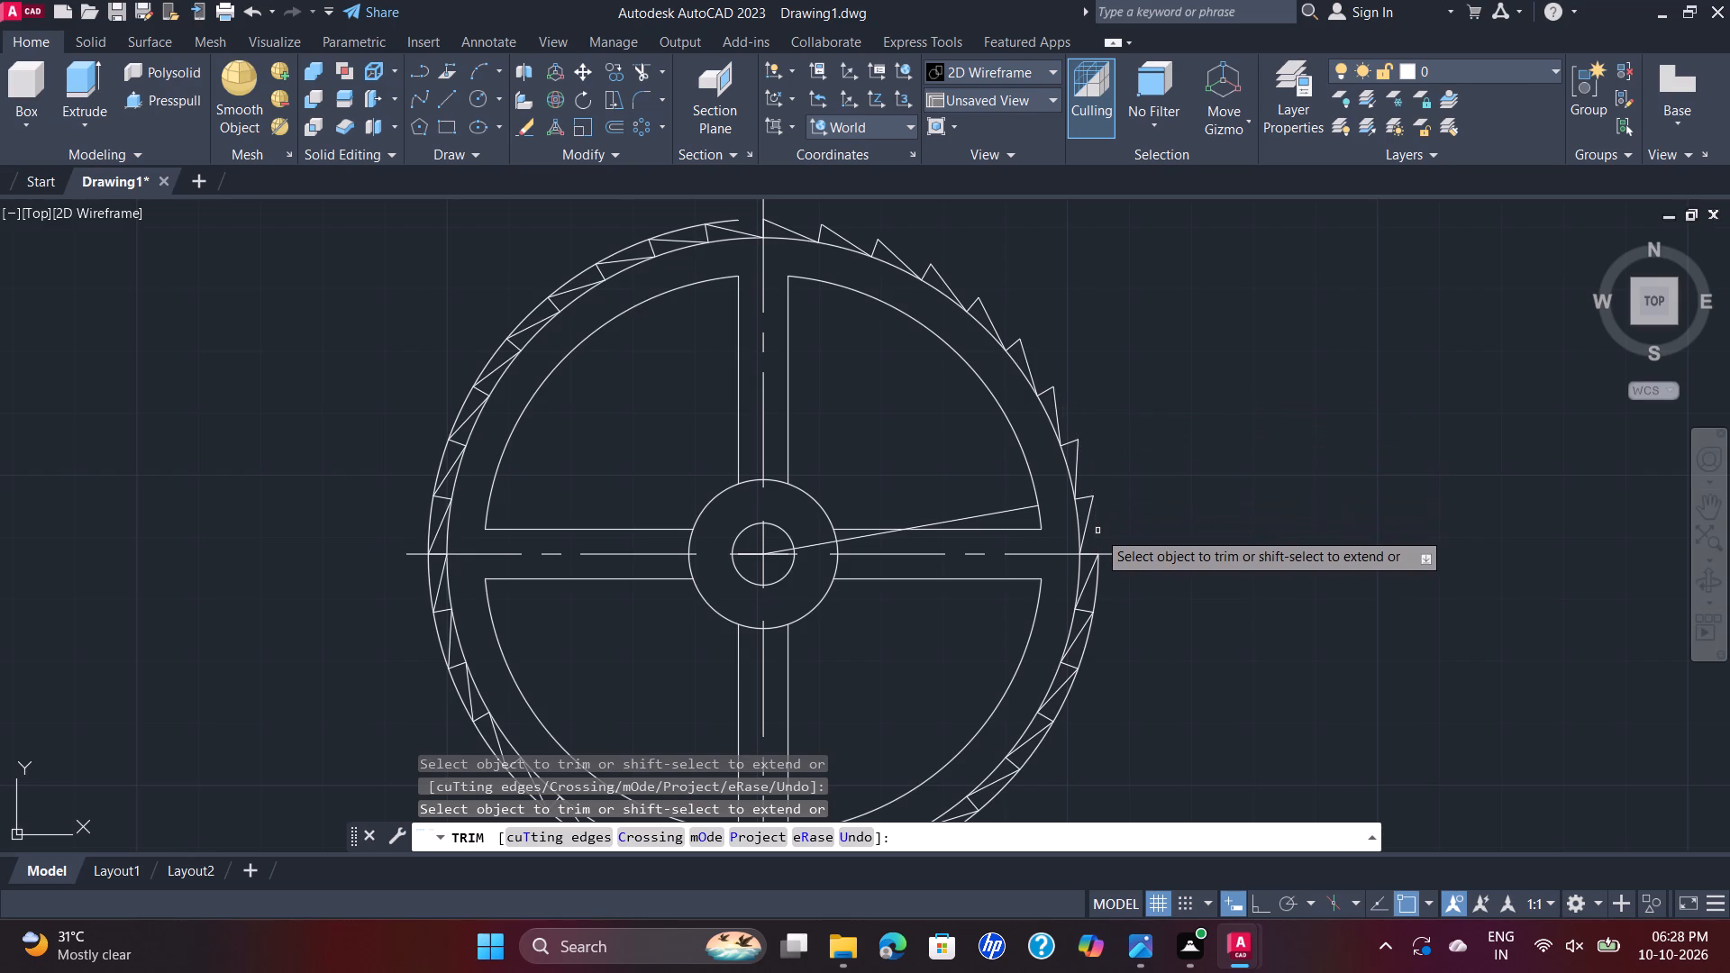
Trim the outer circle's arcs between the teeth around the lower-right quarter and just past the wheel's bottom centreline.
{"action": "left_click", "coordinate": [1095, 590]}
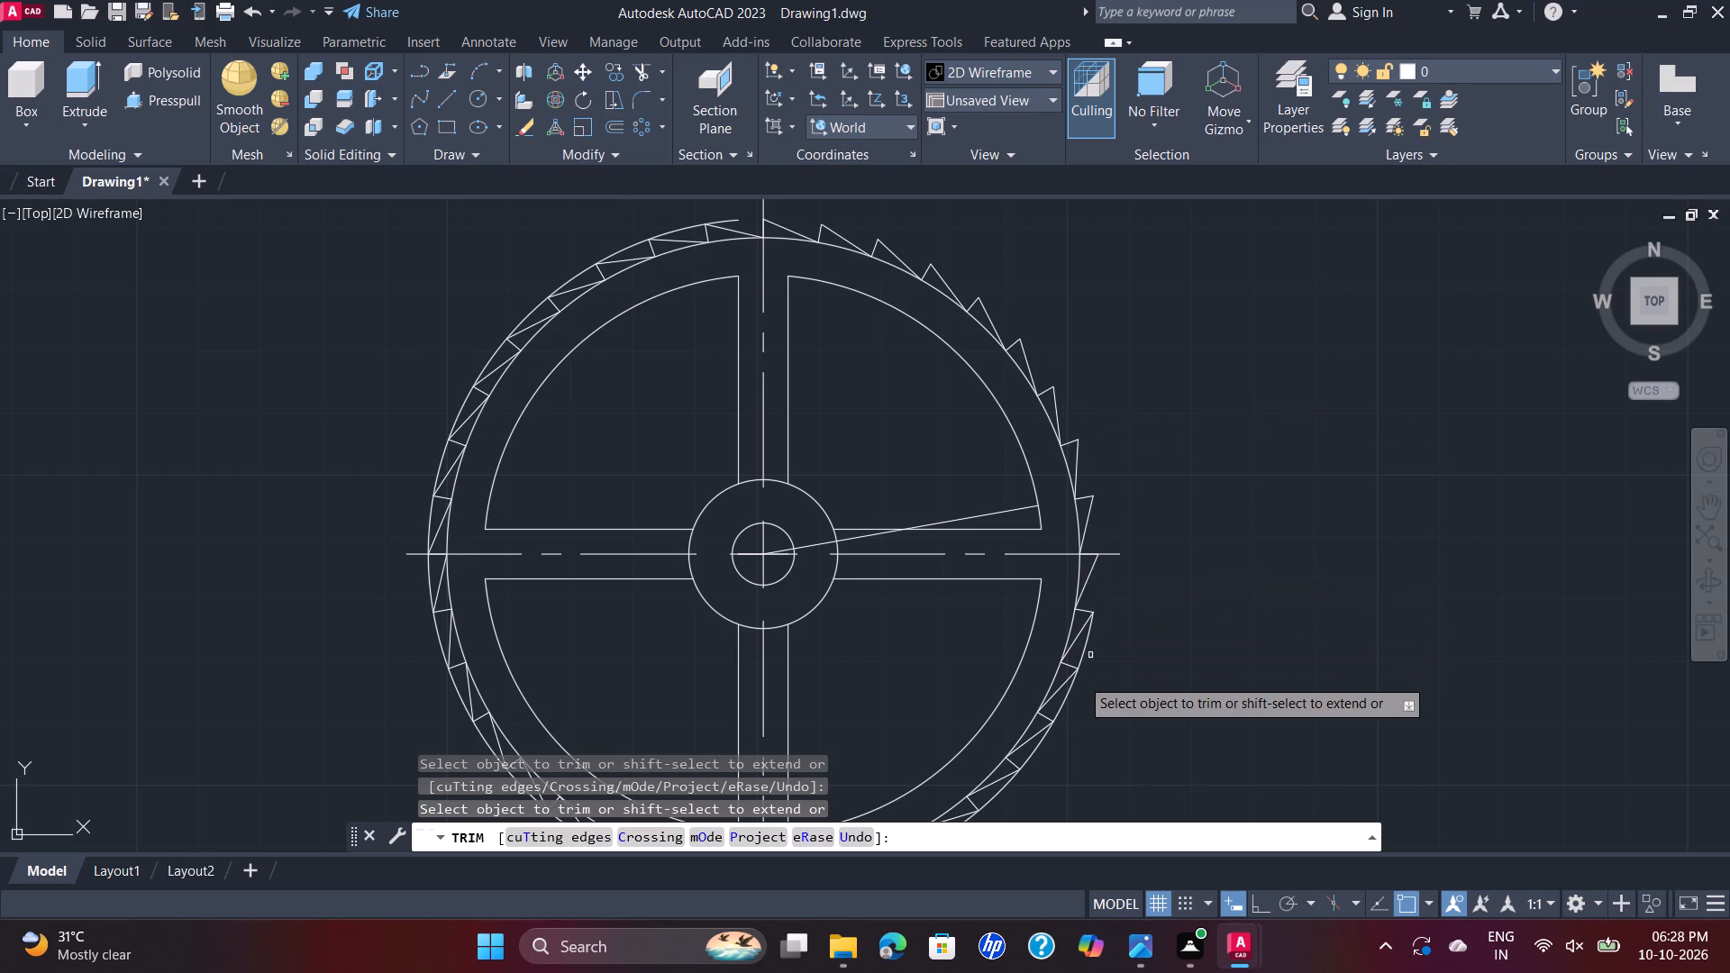
{"action": "left_click", "coordinate": [1084, 656]}
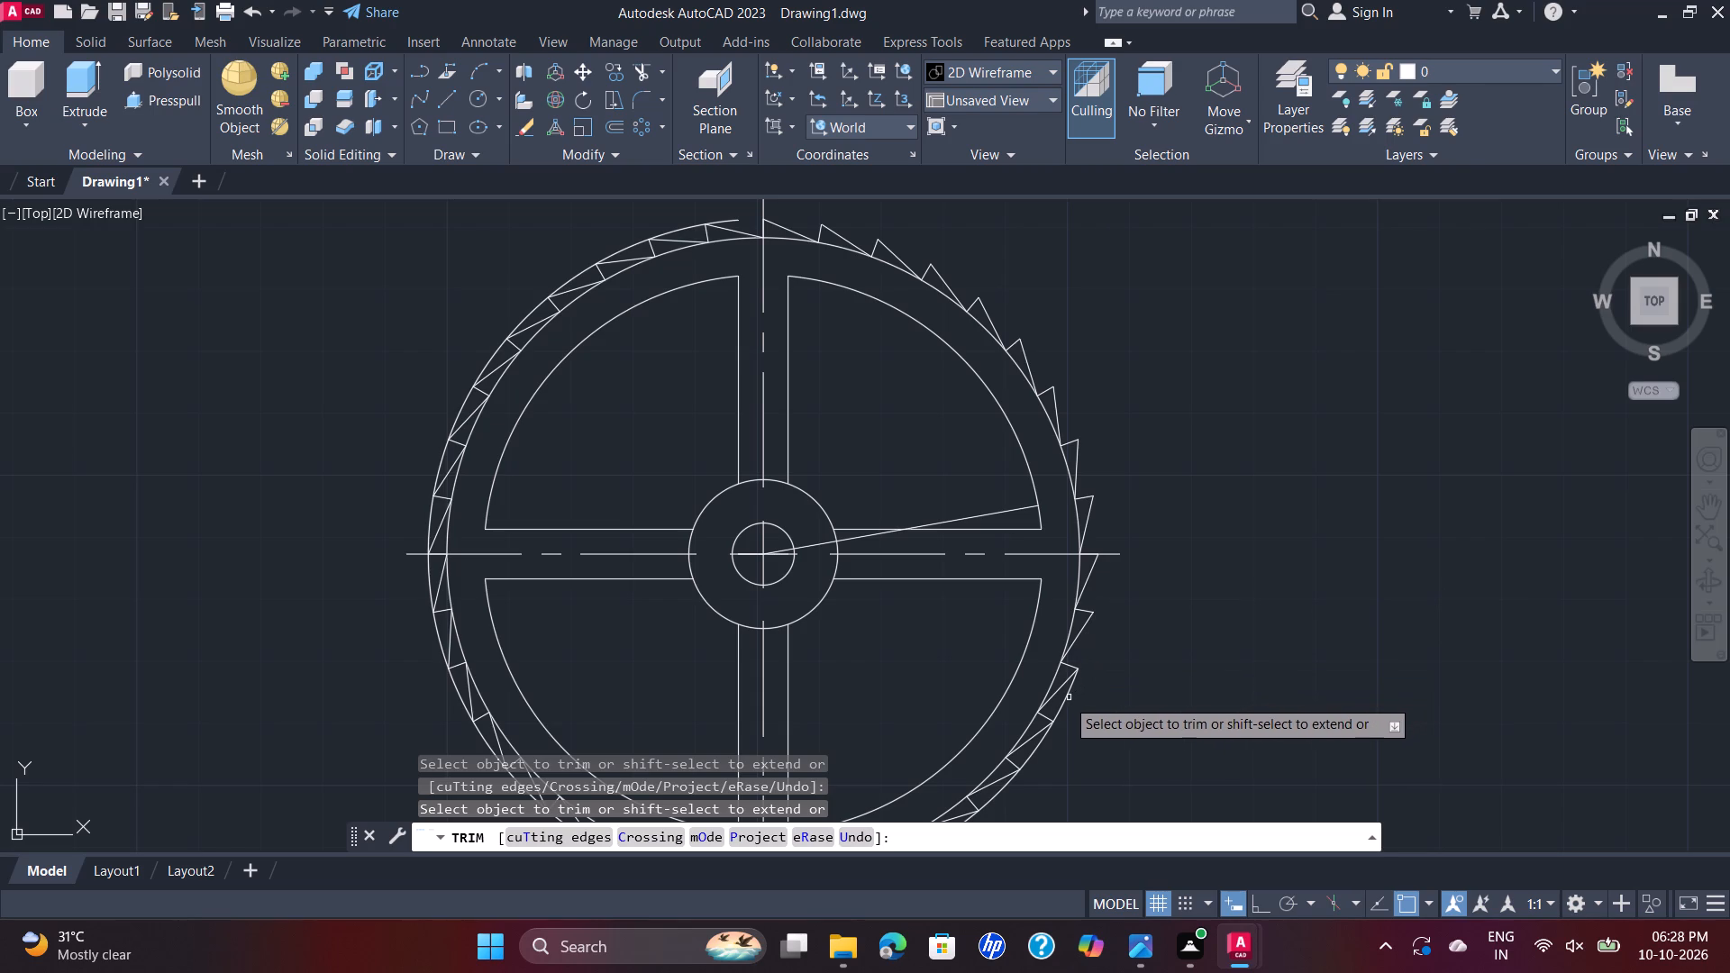
{"action": "left_click", "coordinate": [1065, 698]}
{"action": "left_click", "coordinate": [1036, 750]}
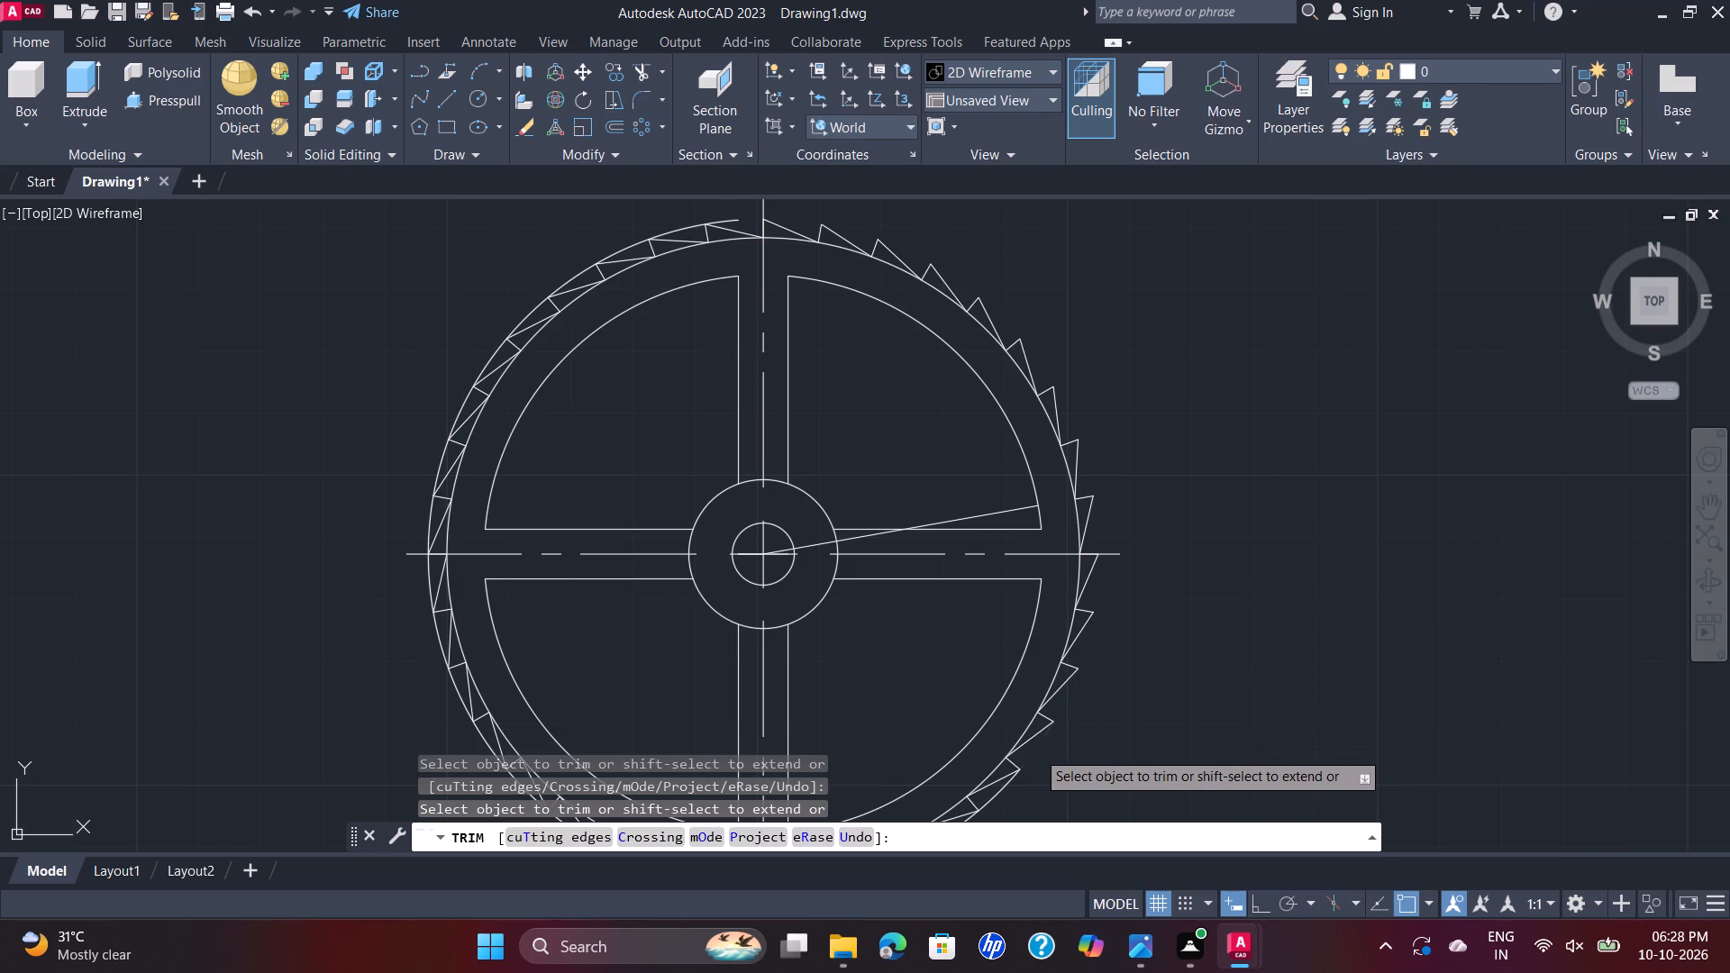
{"action": "scroll", "coordinate": [1062, 747], "scroll_direction": "down", "scroll_amount": 2}
{"action": "middle_click_drag", "start_coordinate": [1056, 749], "coordinate": [1022, 513]}
{"action": "scroll", "coordinate": [1023, 513], "scroll_direction": "up", "scroll_amount": 3}
{"action": "left_click", "coordinate": [933, 577]}
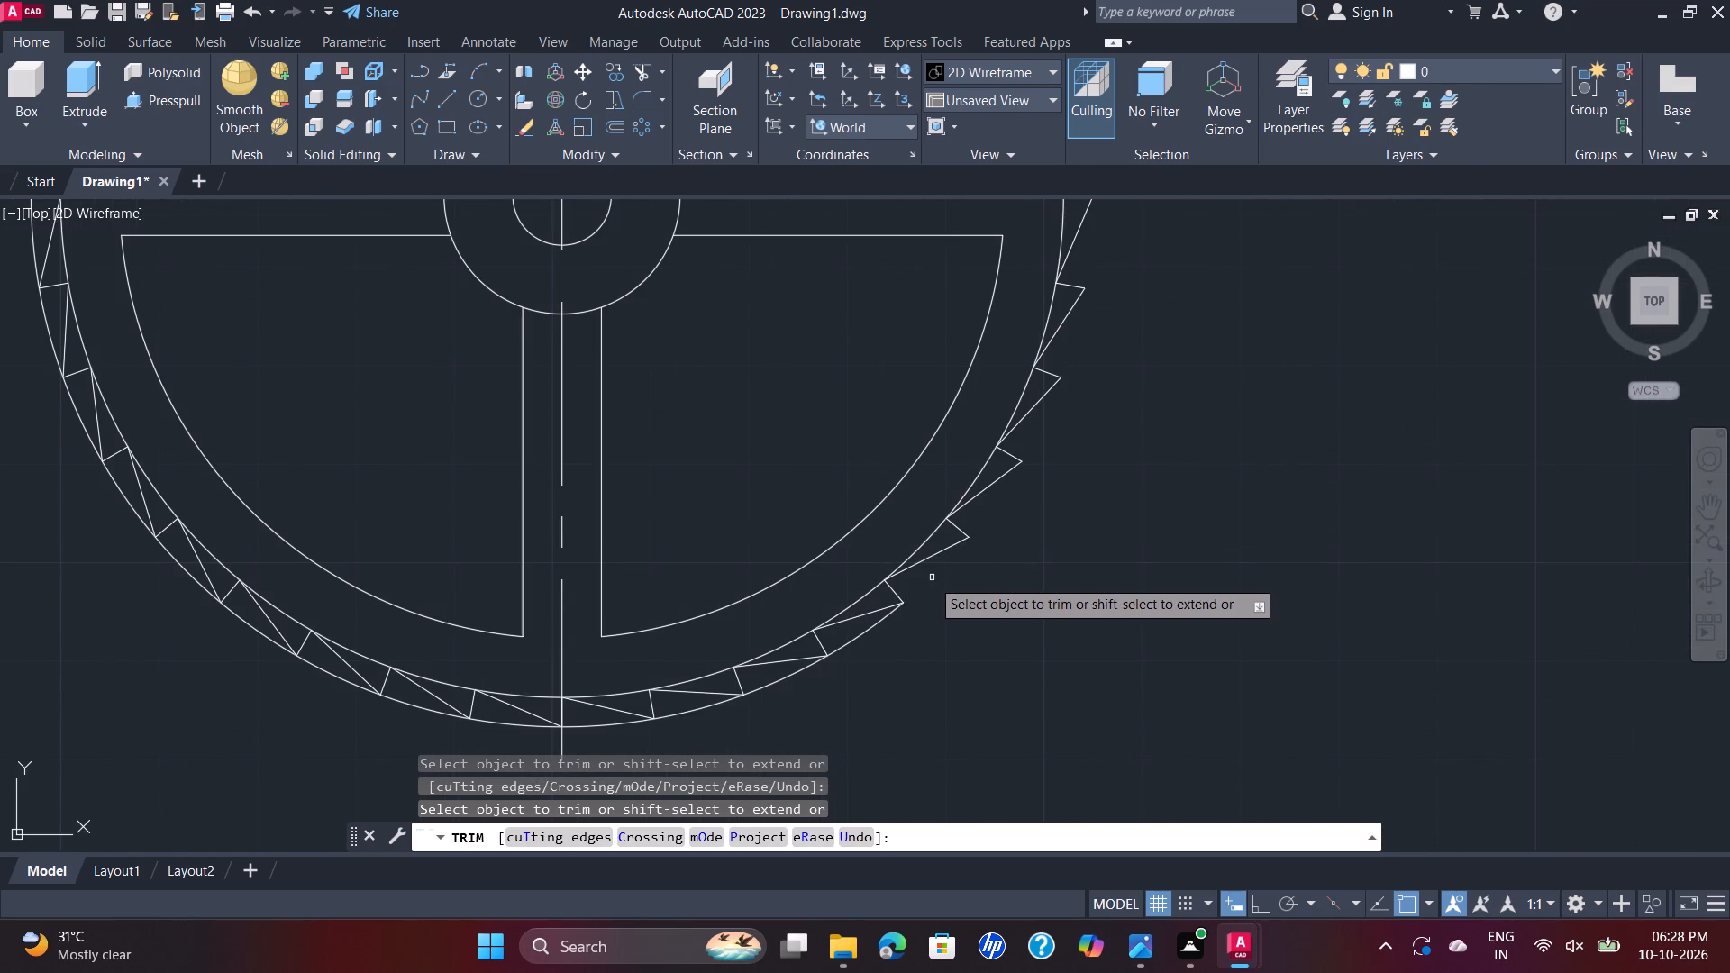
{"action": "left_click", "coordinate": [854, 637]}
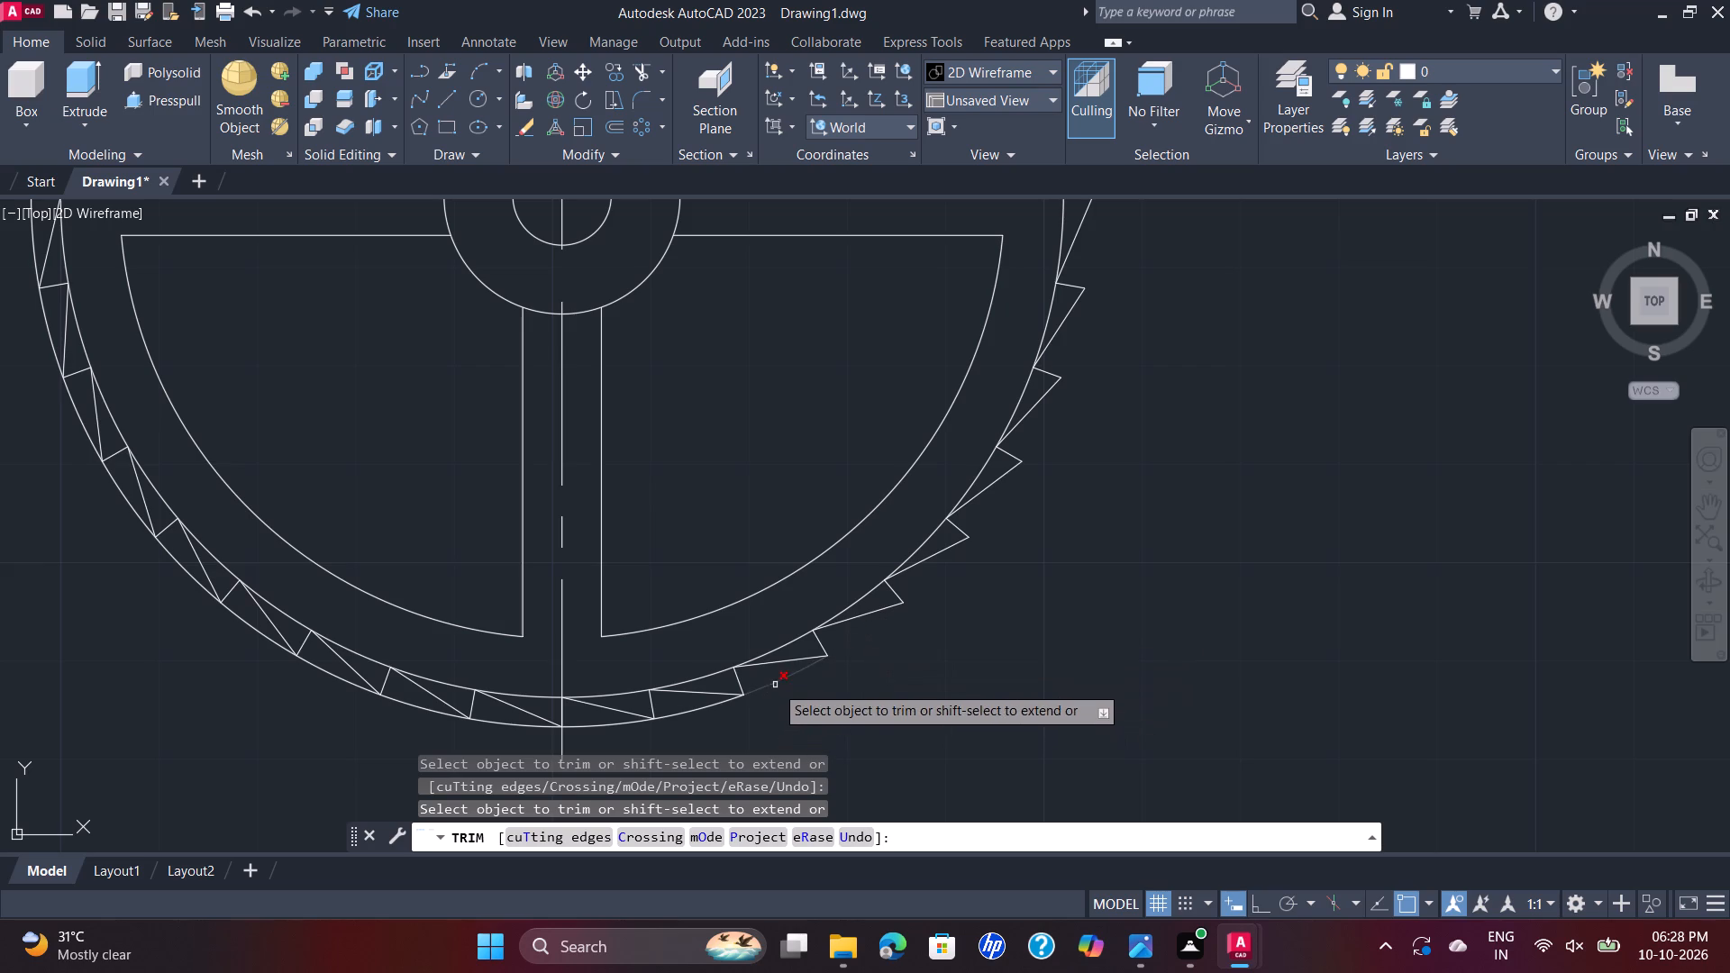
{"action": "left_click", "coordinate": [777, 683]}
{"action": "left_click", "coordinate": [676, 710]}
{"action": "left_click", "coordinate": [680, 719]}
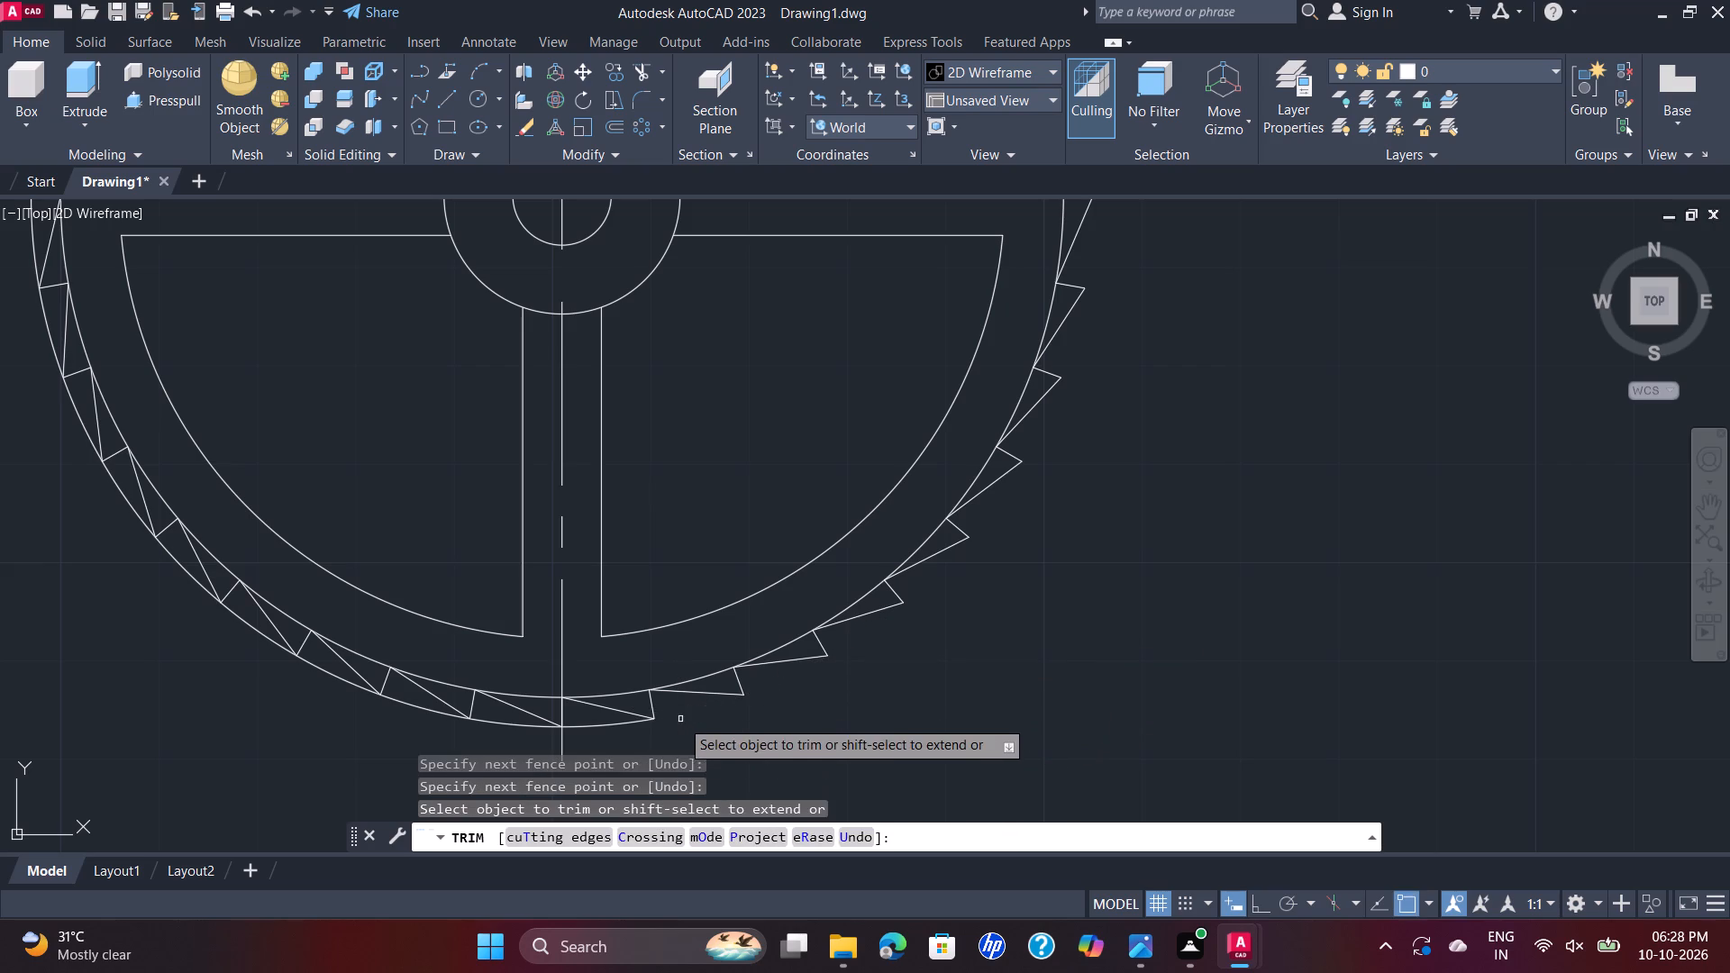
{"action": "left_click", "coordinate": [594, 728]}
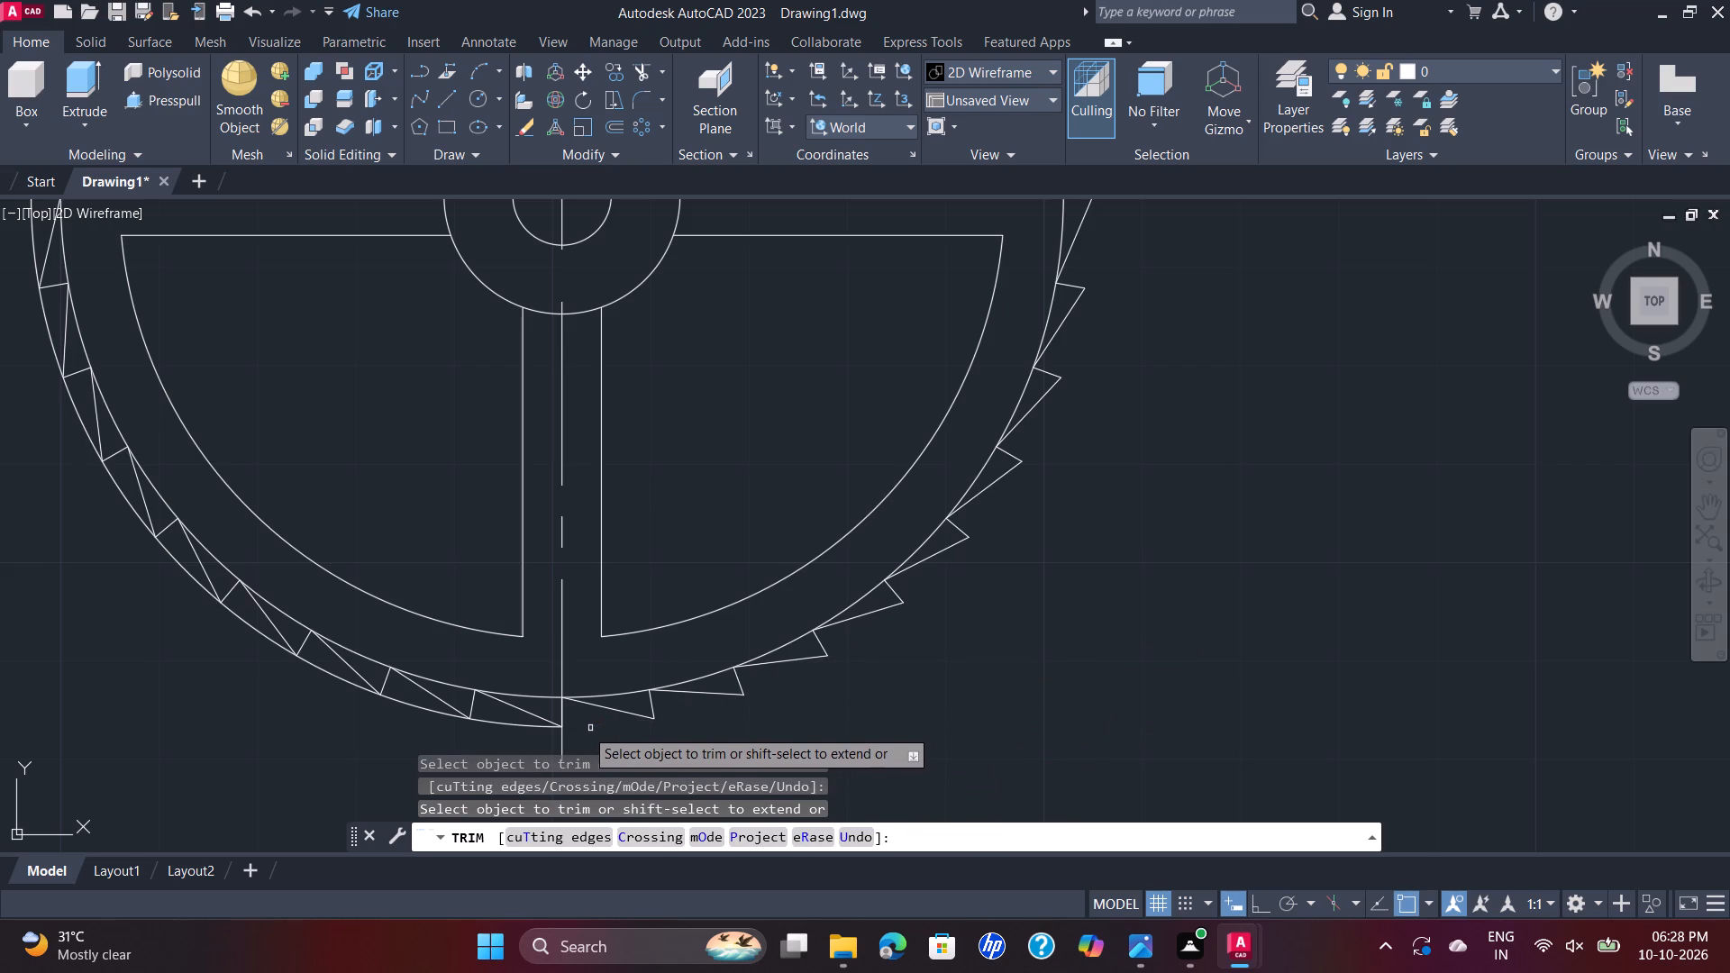
{"action": "left_click", "coordinate": [527, 729]}
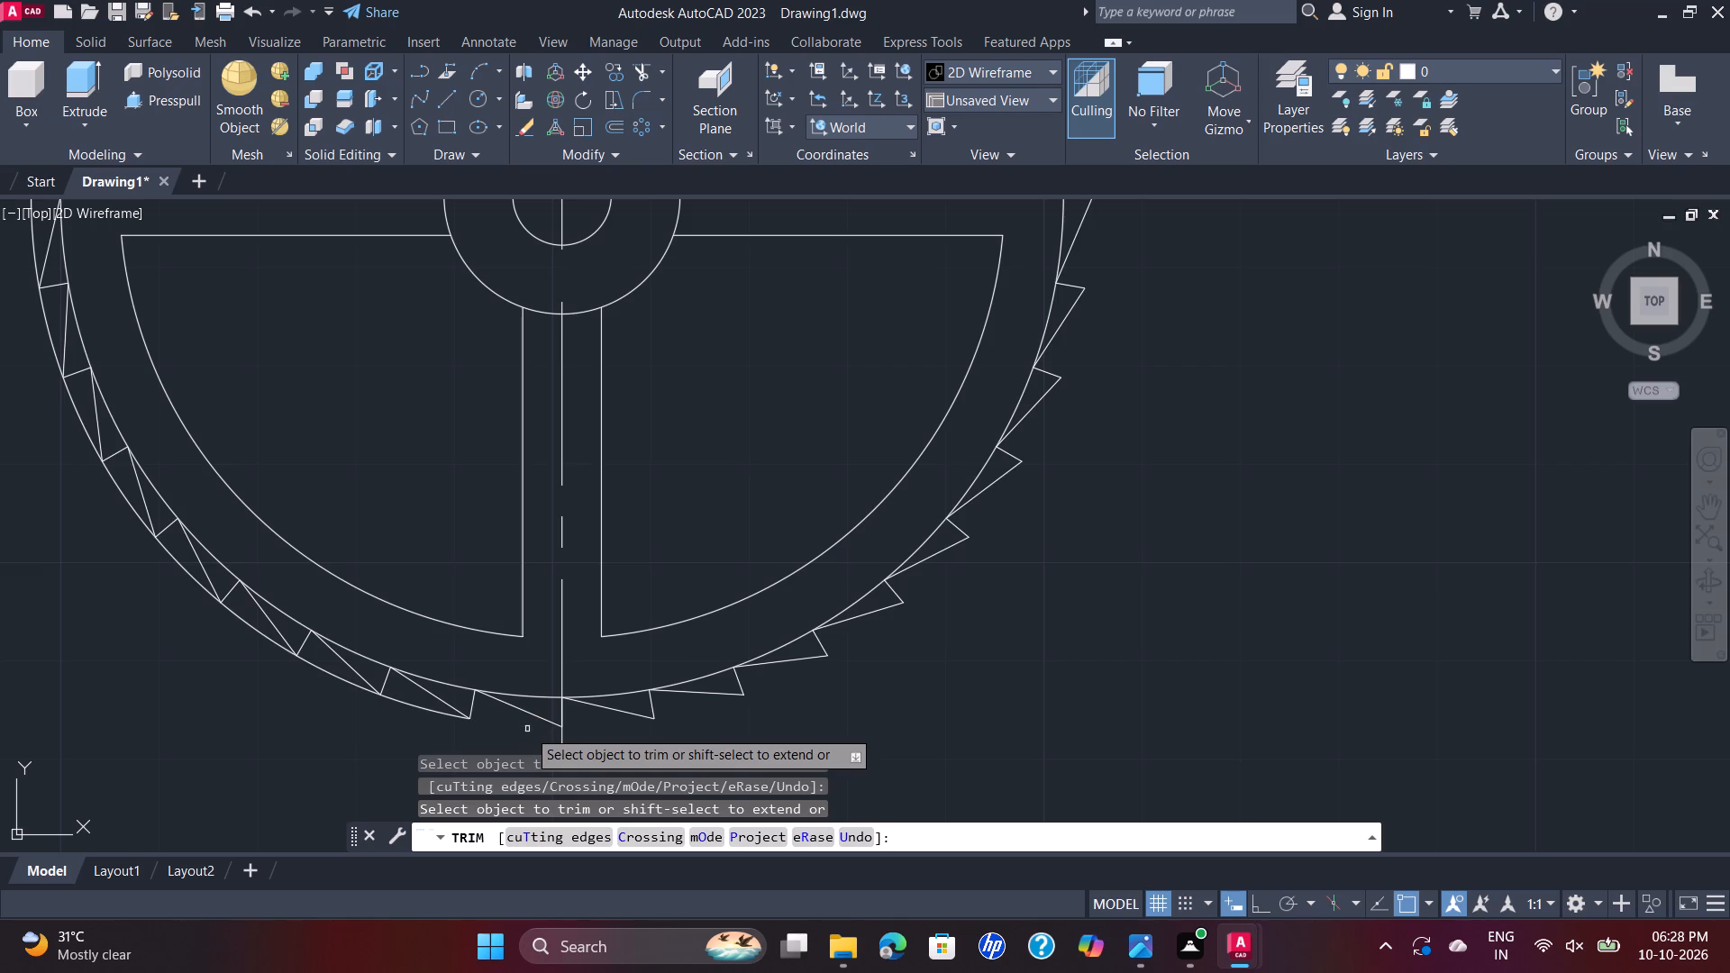
{"action": "scroll", "coordinate": [307, 758], "scroll_direction": "down", "scroll_amount": 3}
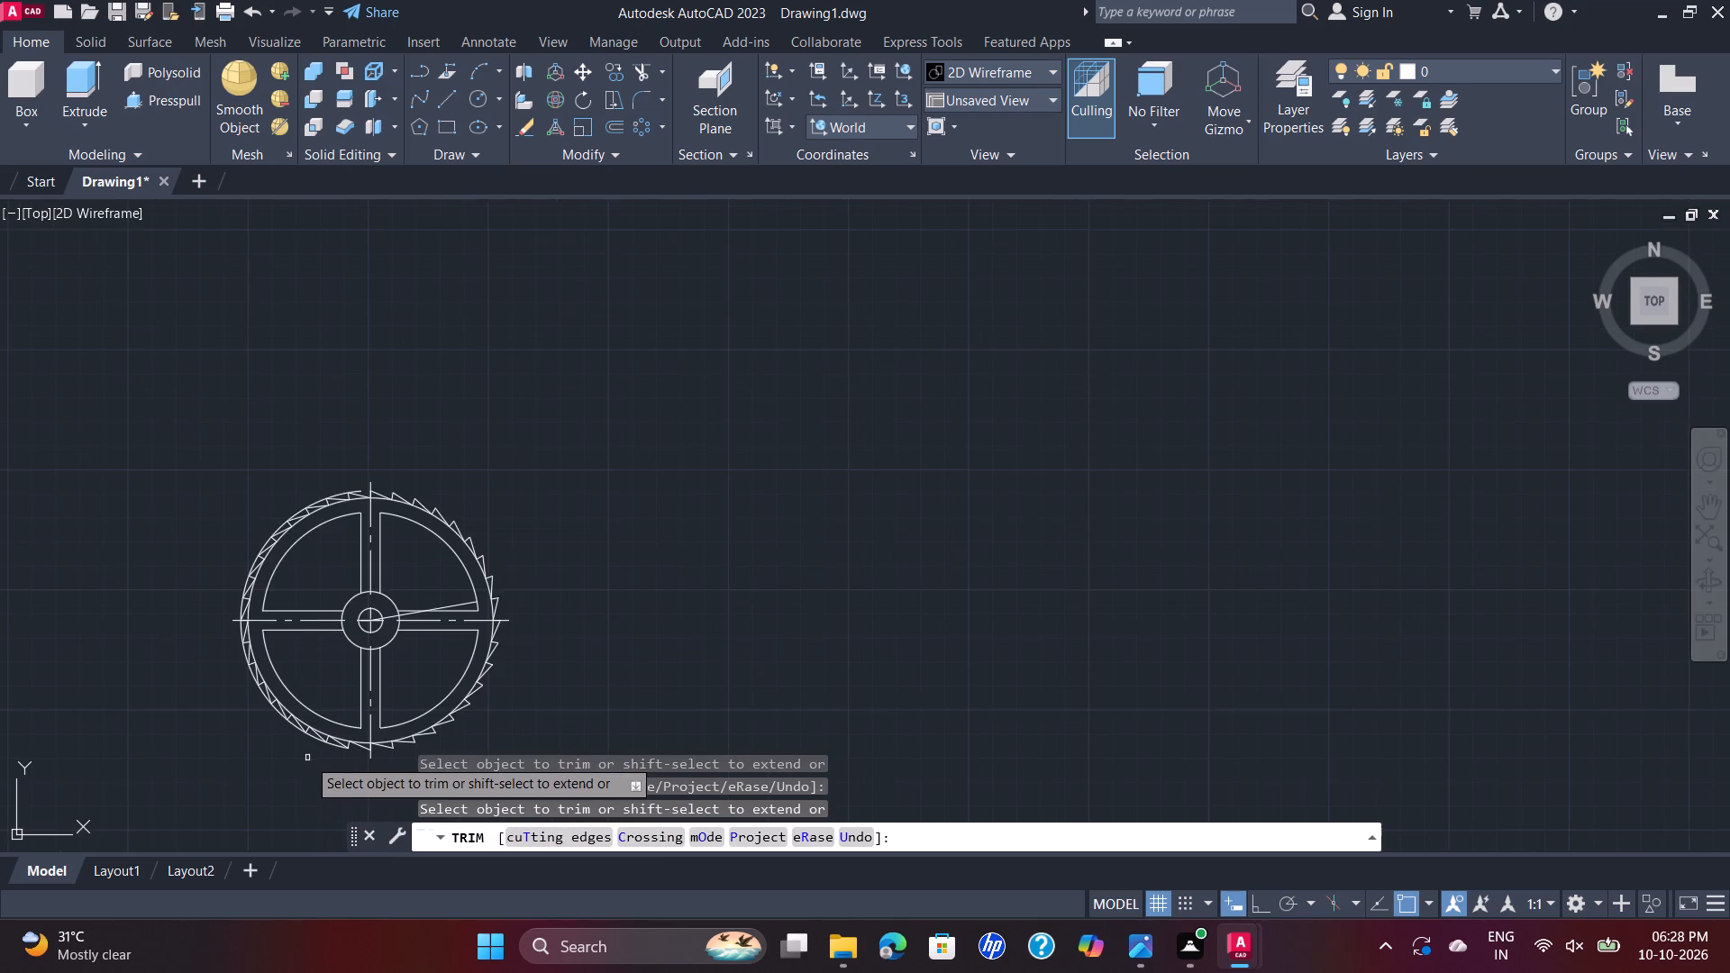
{"action": "scroll", "coordinate": [305, 757], "scroll_direction": "up", "scroll_amount": 1}
{"action": "key", "text": "Escape"}
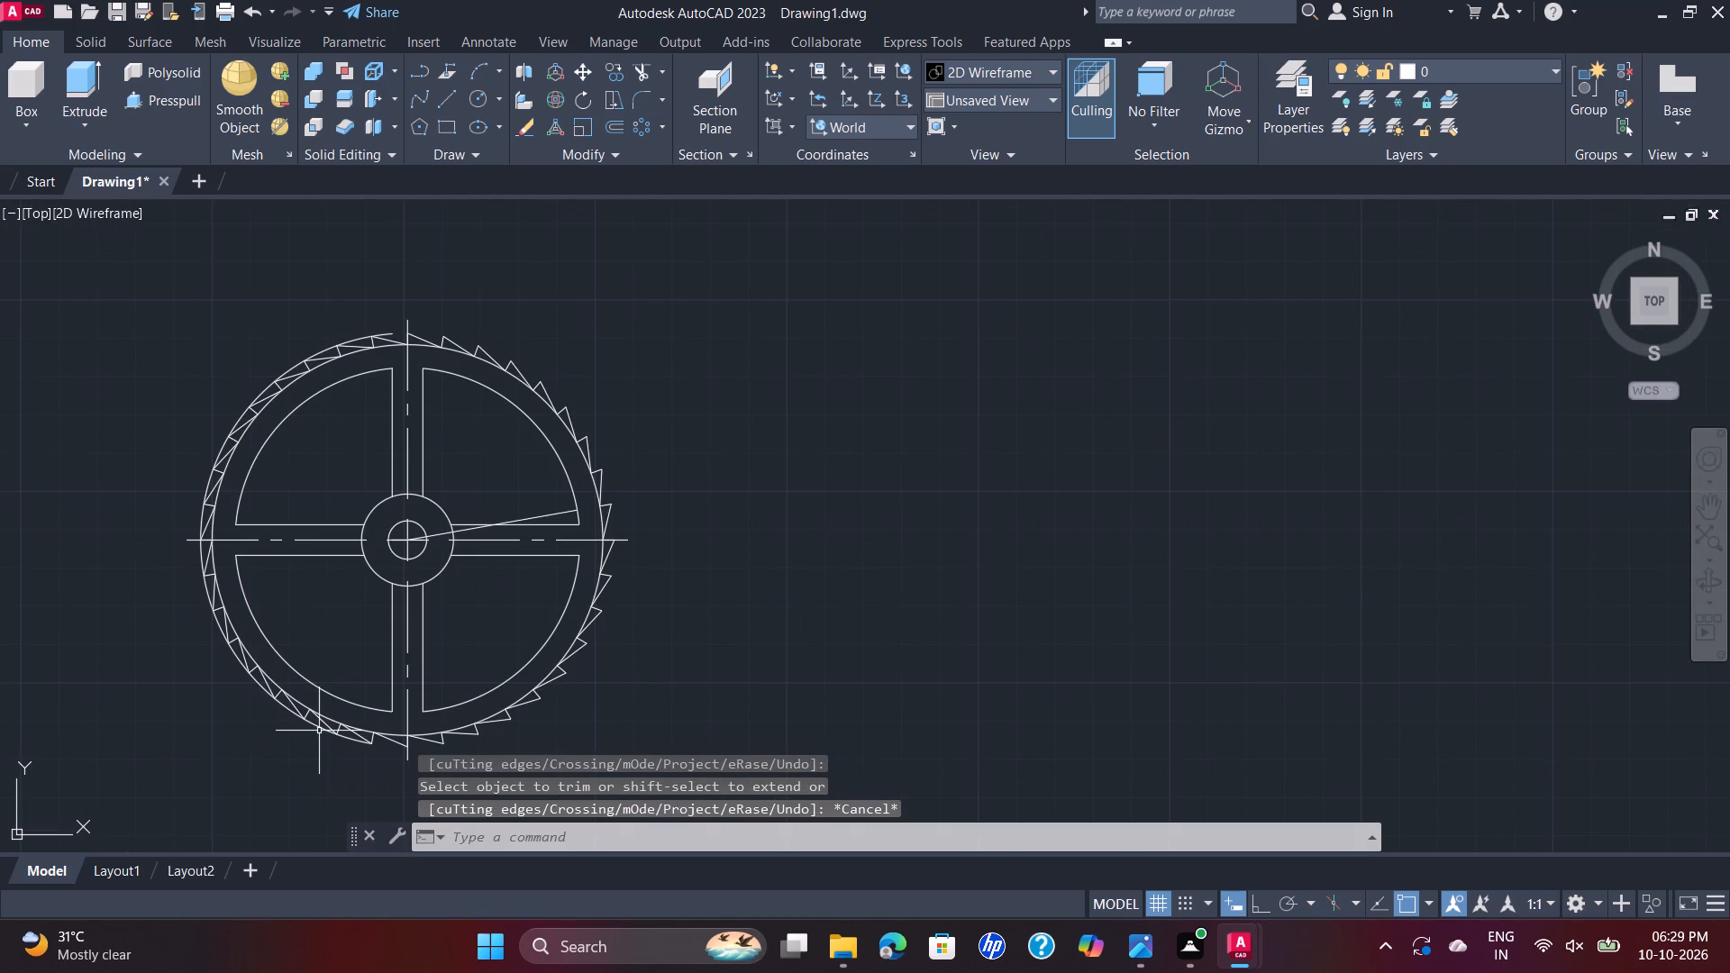
Delete the outer circle's remaining arc on the wheel's left side and both inner-circle arcs running along the tooth roots.
{"action": "left_click", "coordinate": [325, 732]}
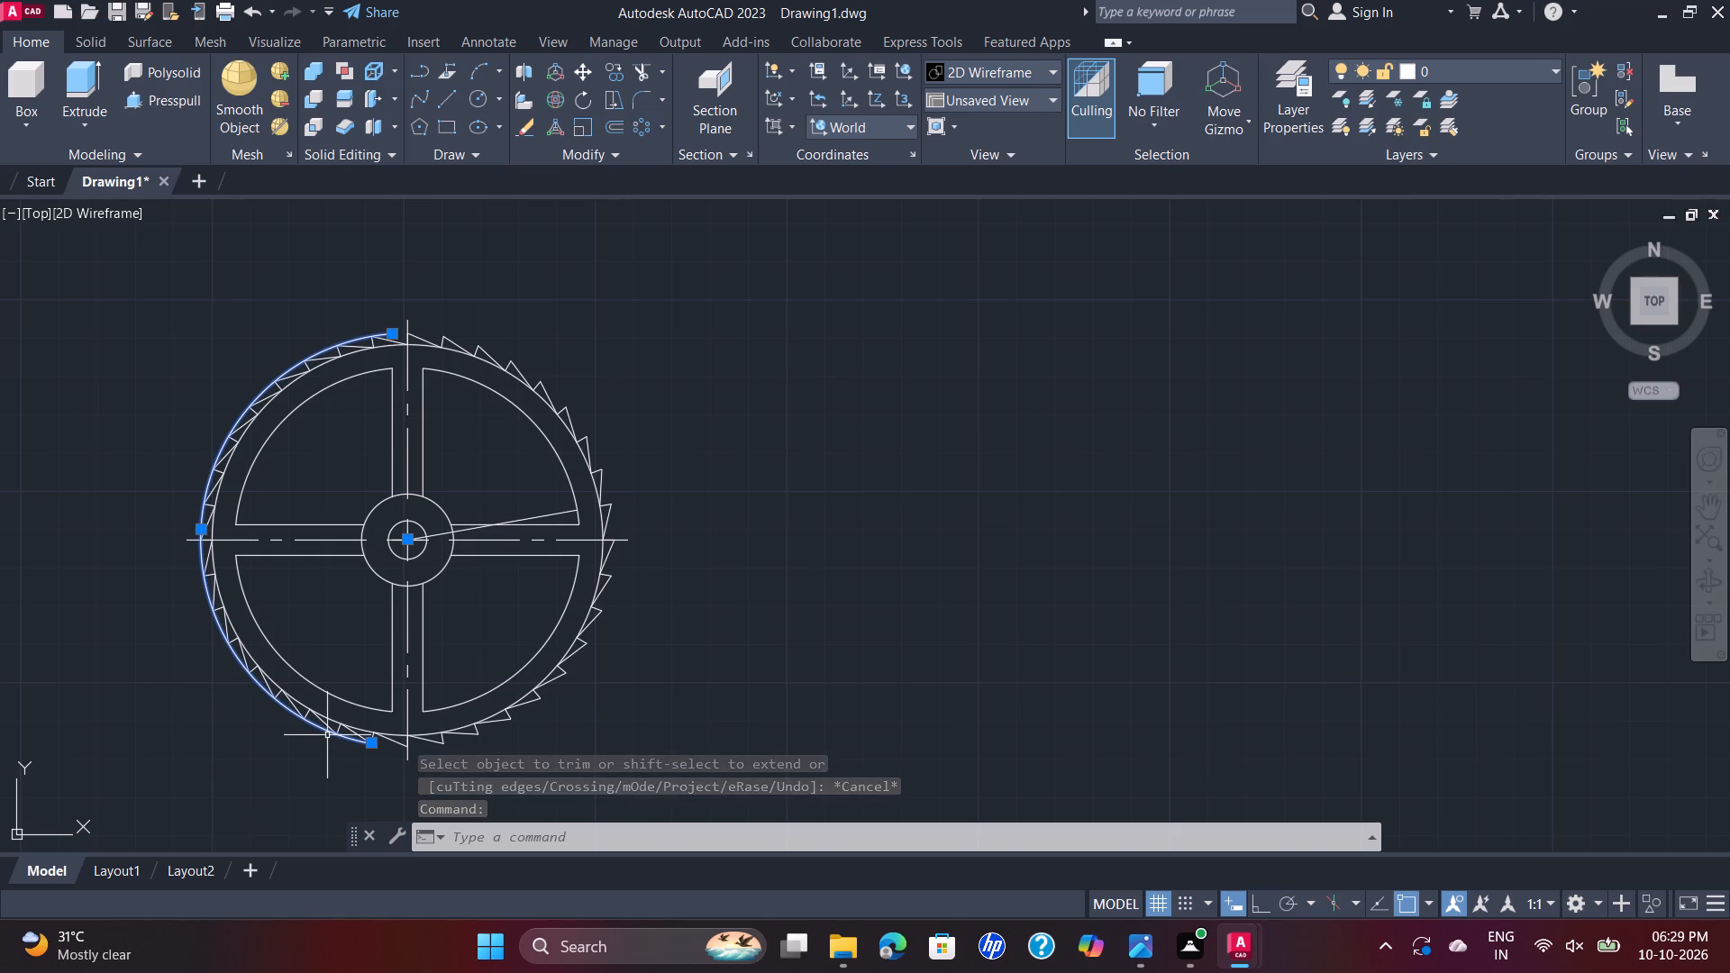
{"action": "key", "text": "Delete"}
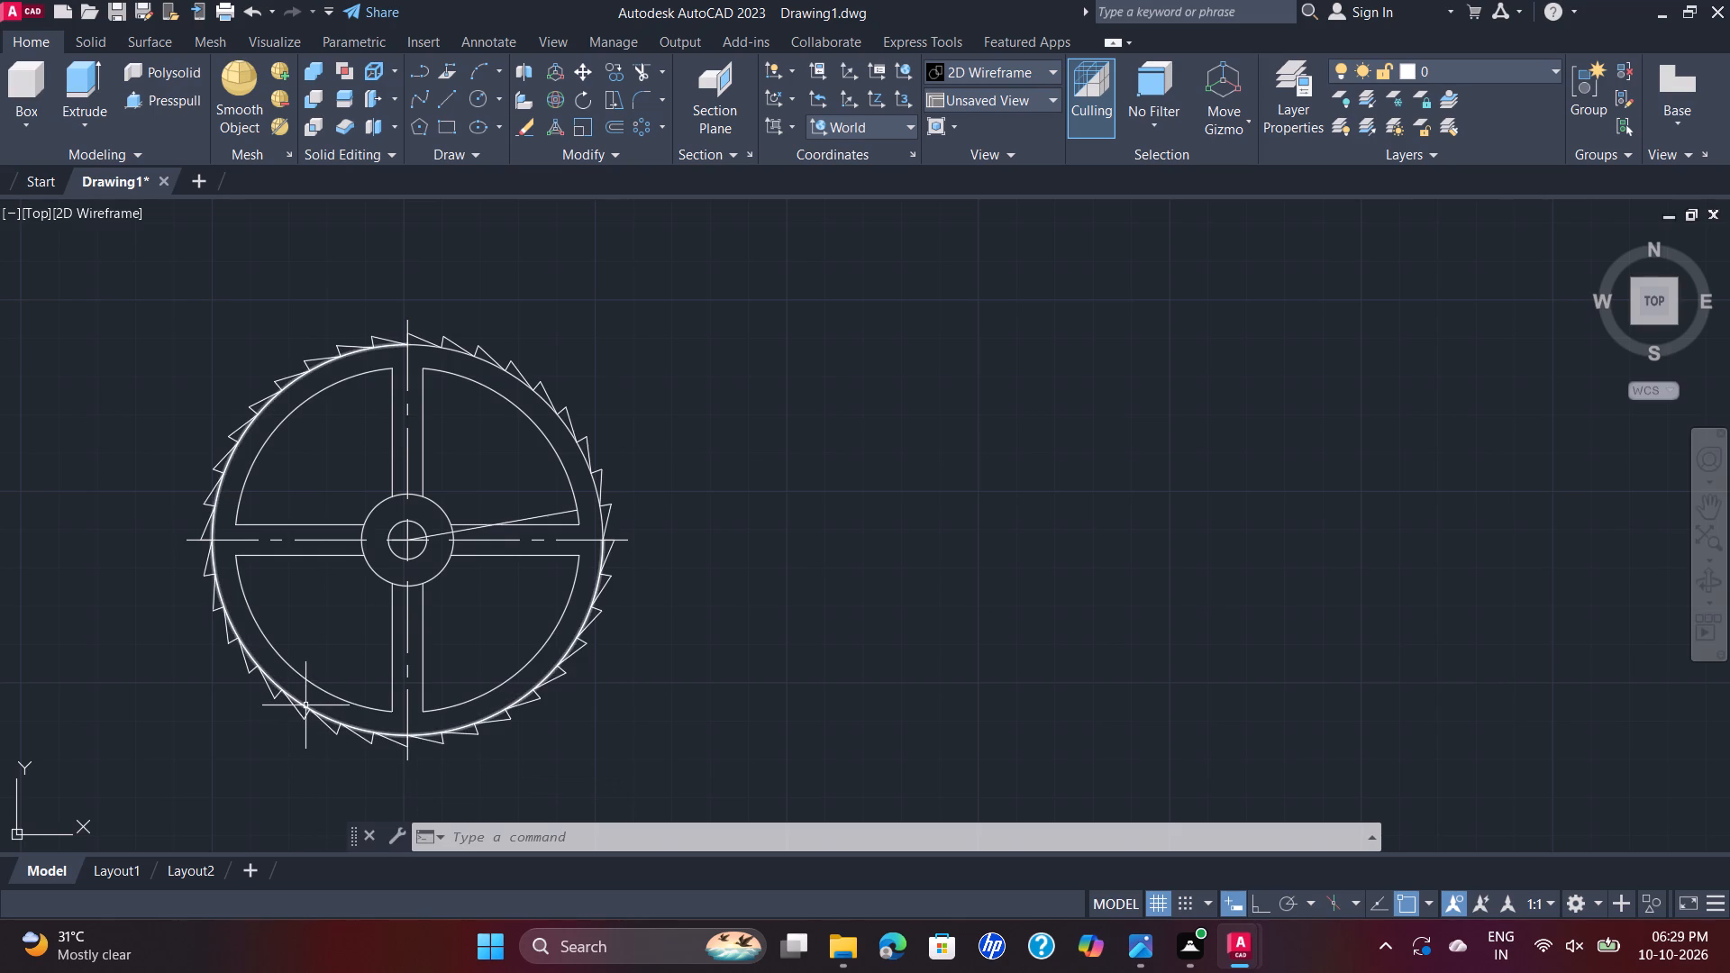
{"action": "left_click", "coordinate": [305, 705]}
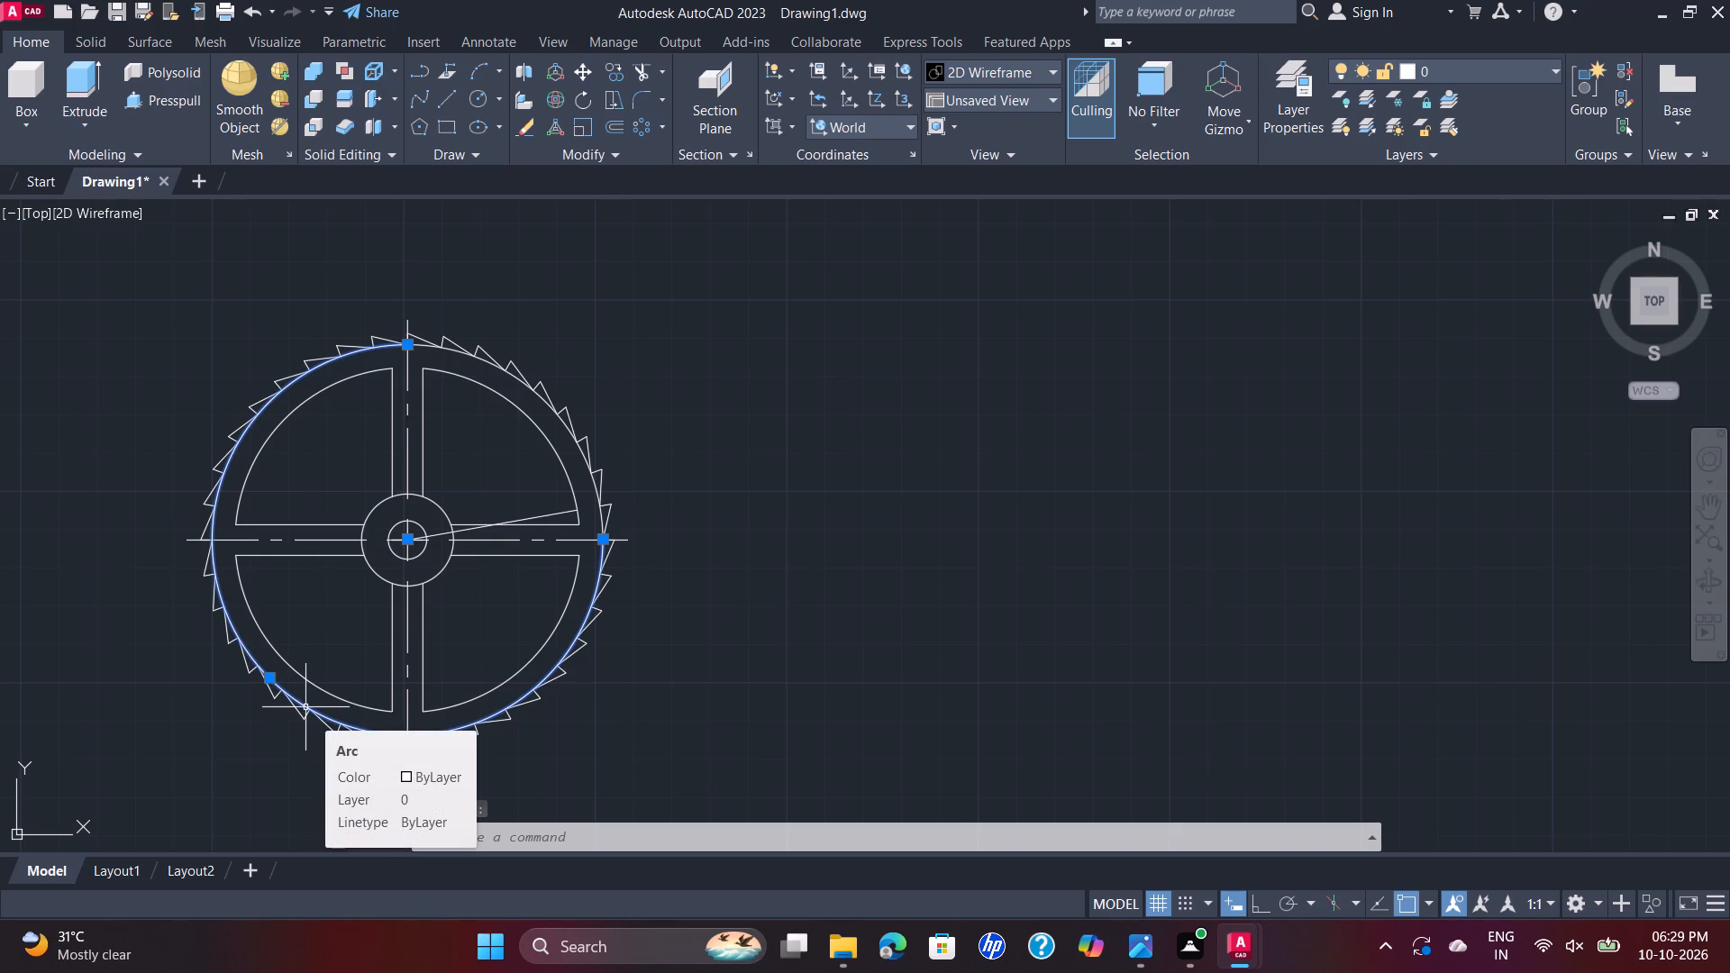
{"action": "key", "text": "Delete"}
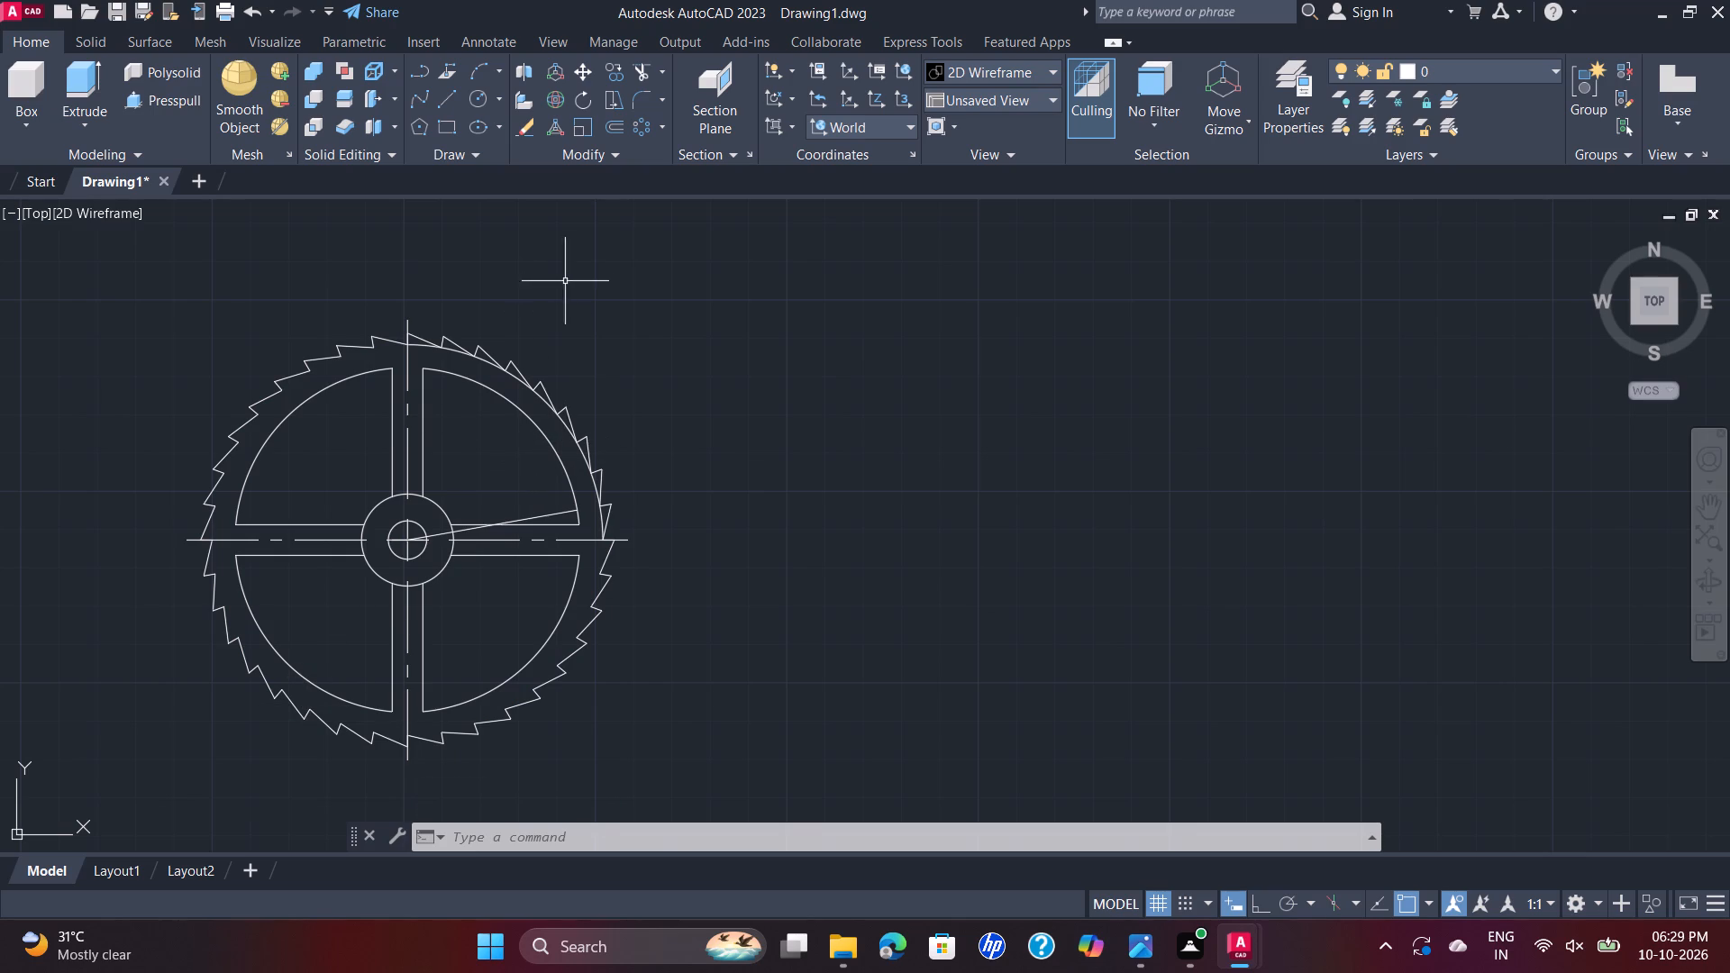
{"action": "left_click", "coordinate": [484, 360]}
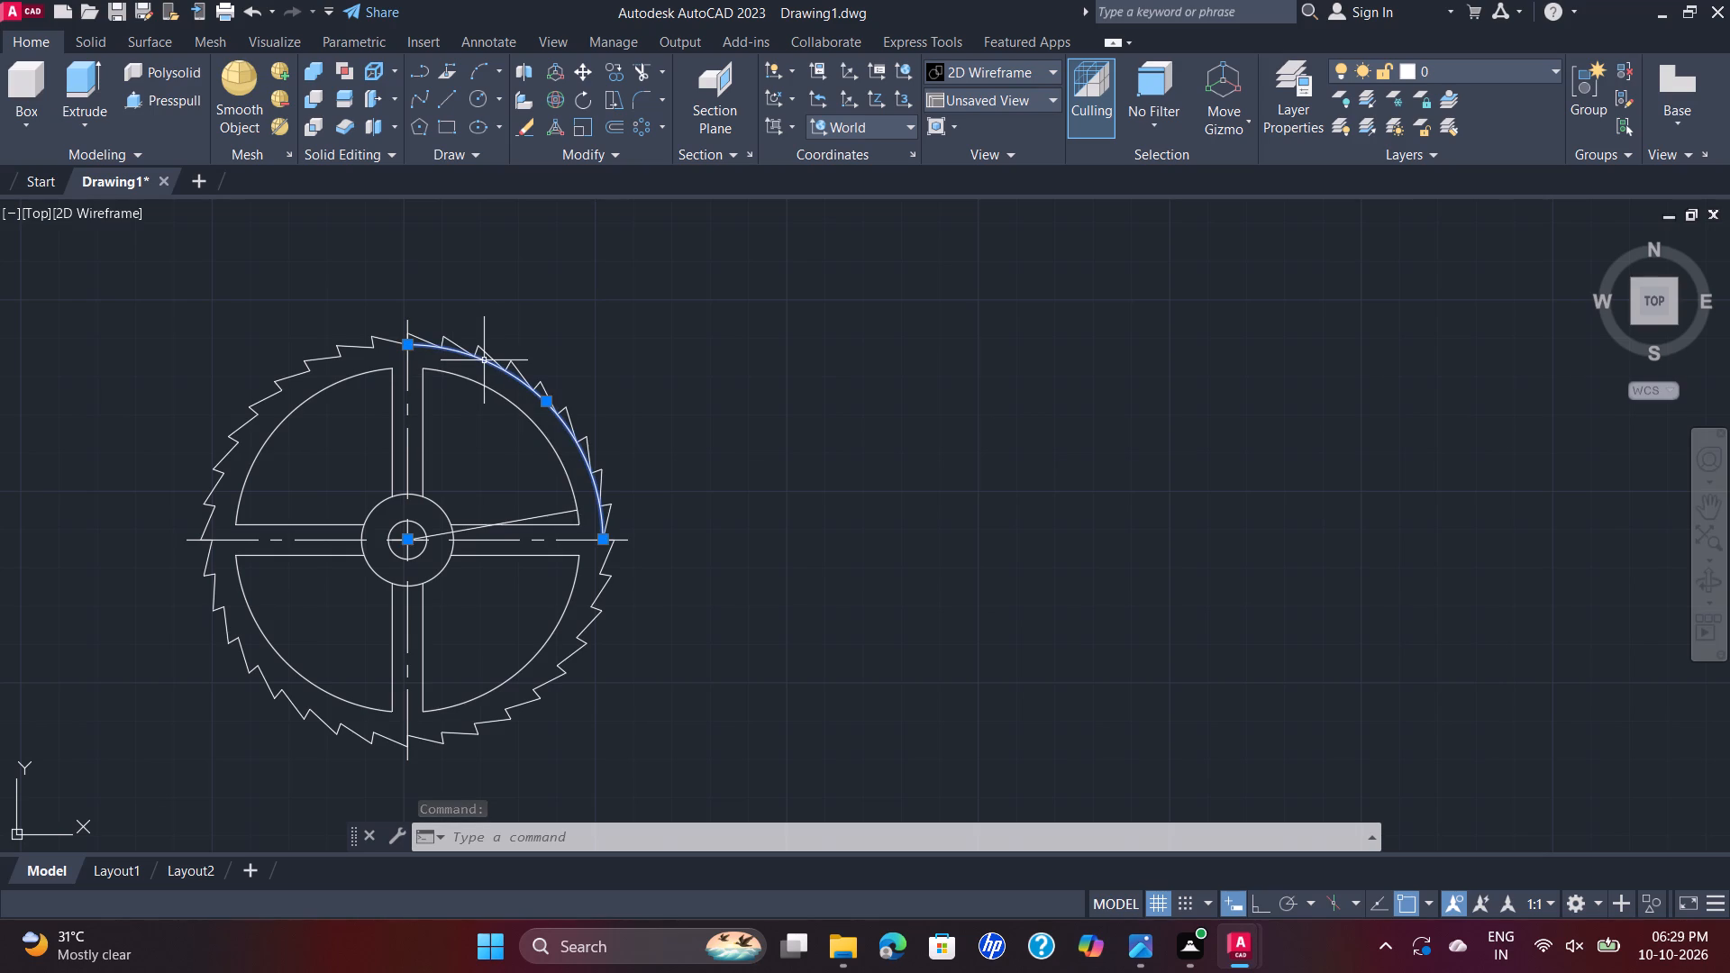
{"action": "key", "text": "Delete"}
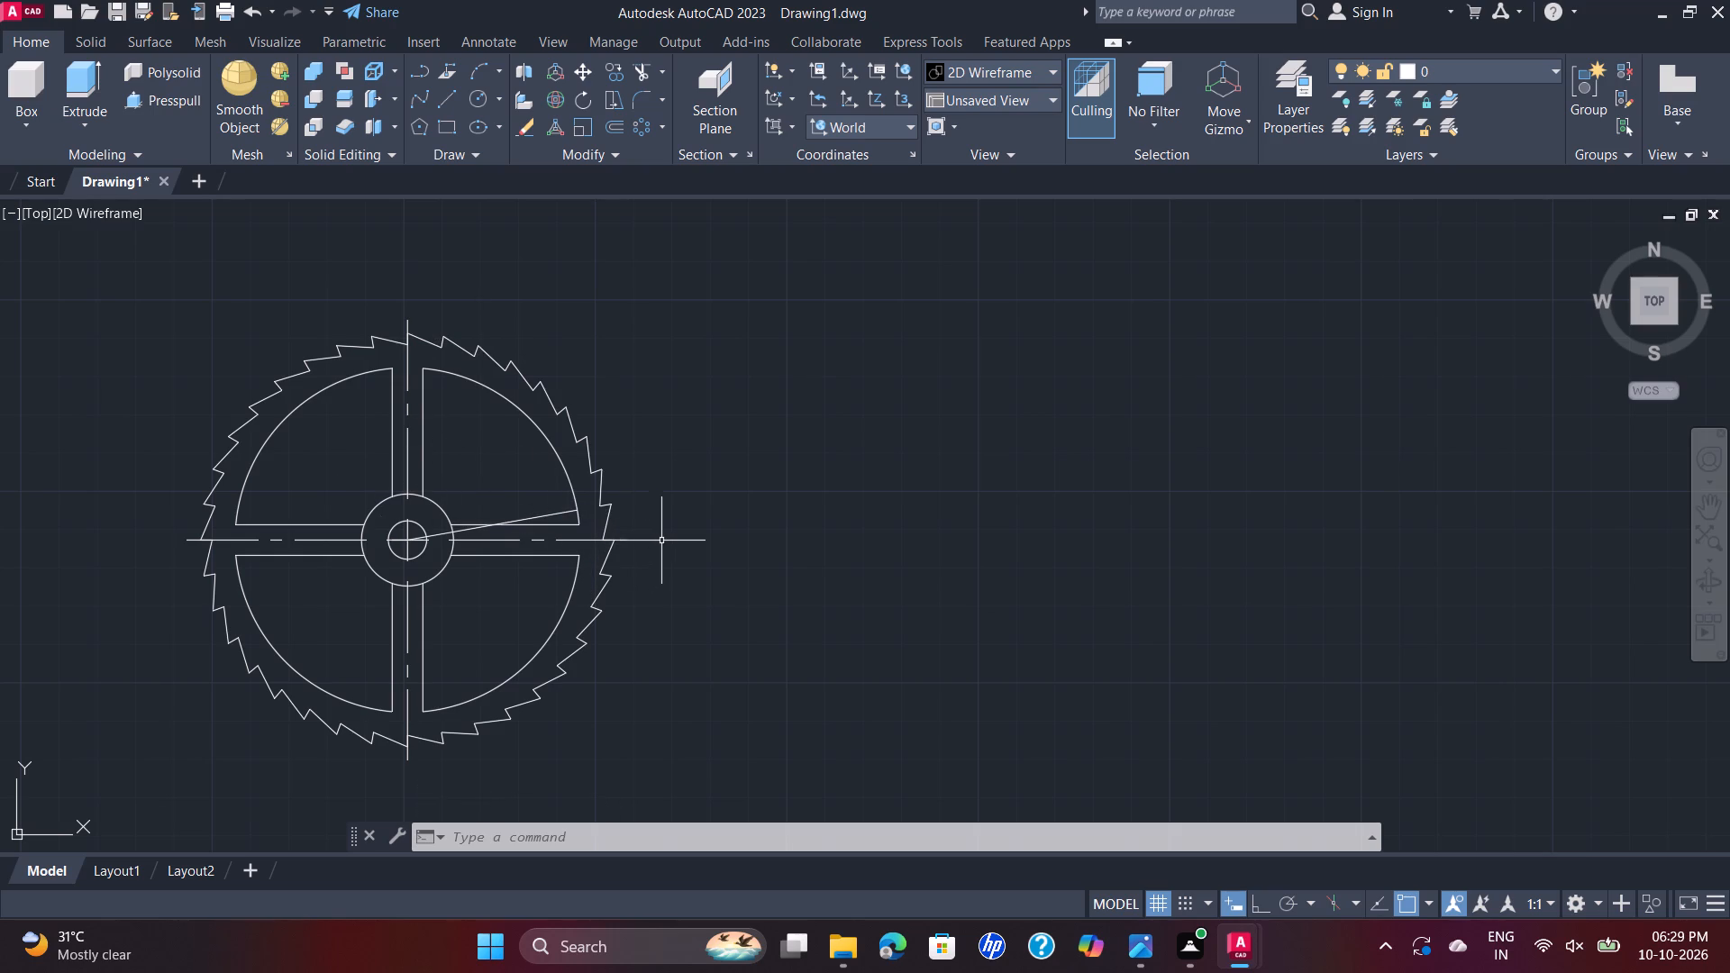
Delete the wheel's centre mark with its centrelines and the slanted radial construction line from the hub centre.
{"action": "left_click", "coordinate": [405, 449]}
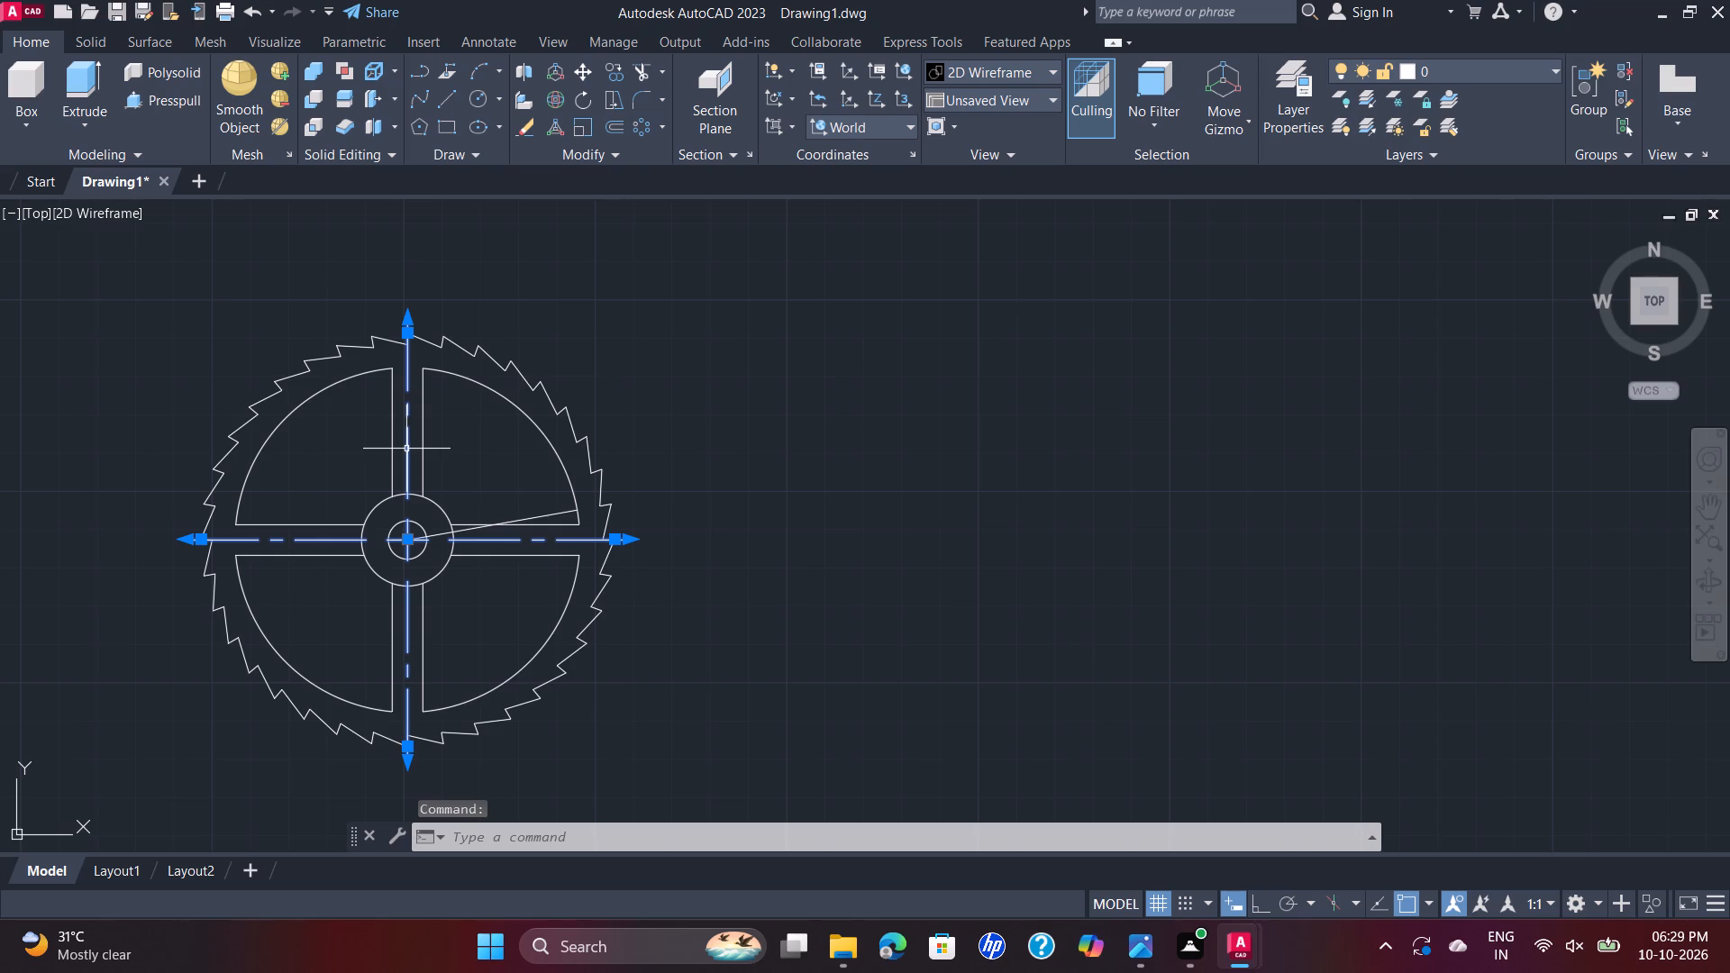
{"action": "key", "text": "Delete"}
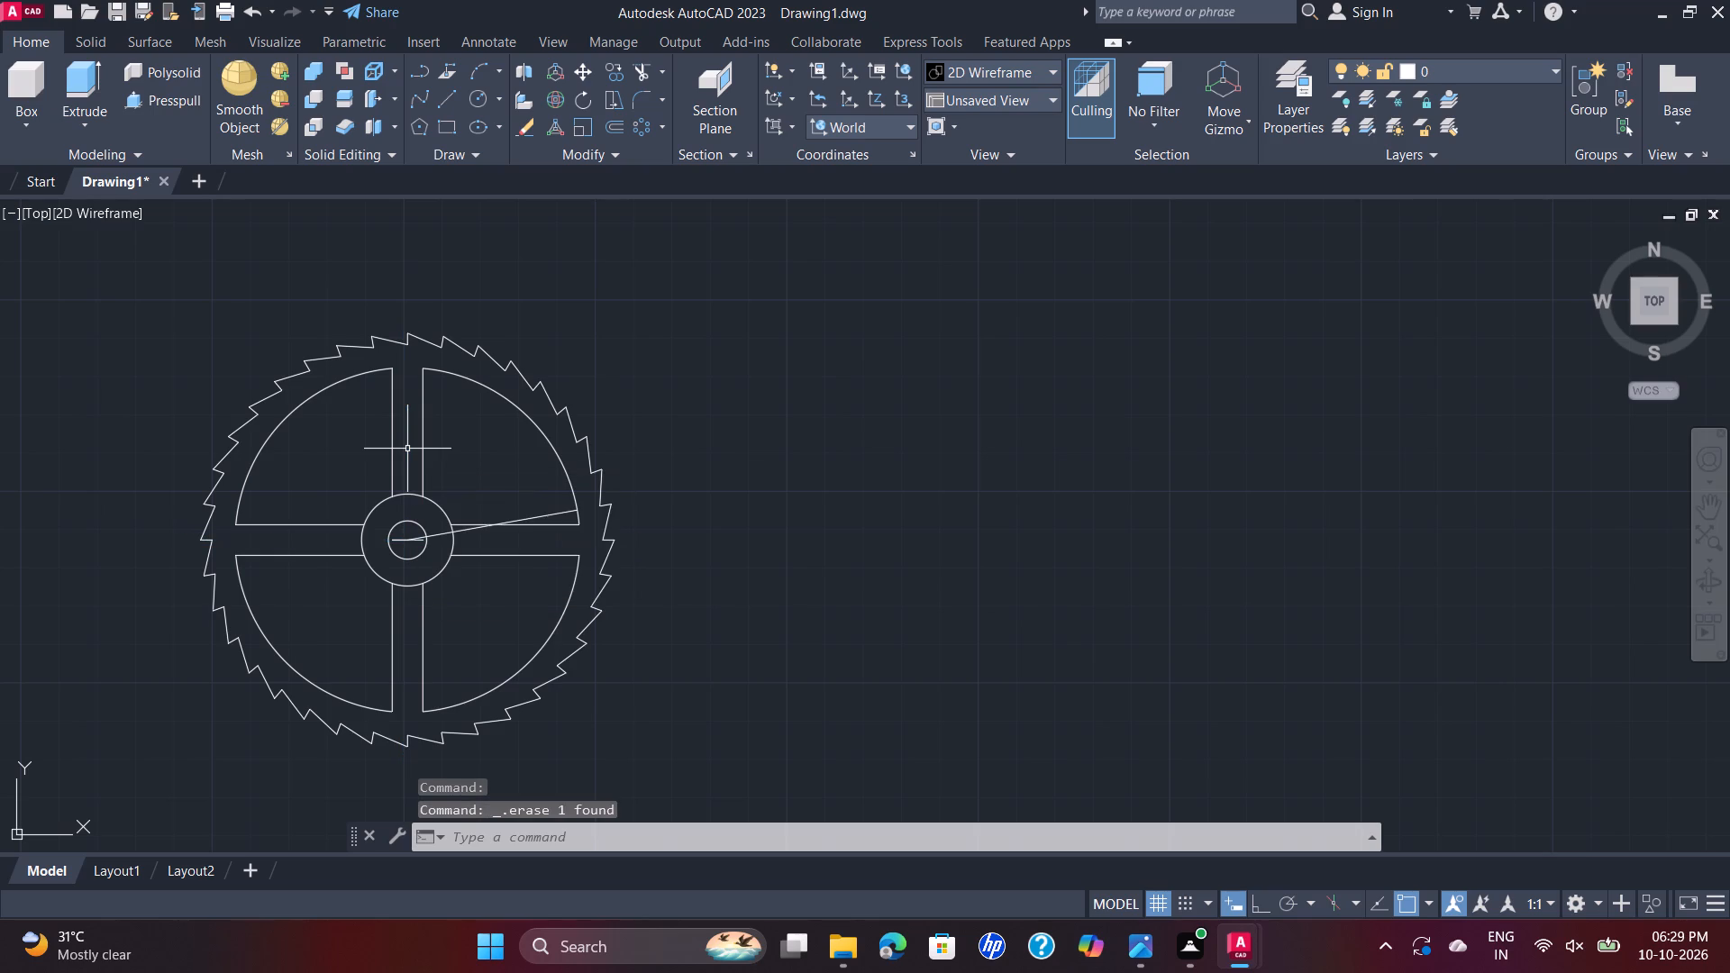
{"action": "left_click", "coordinate": [470, 527]}
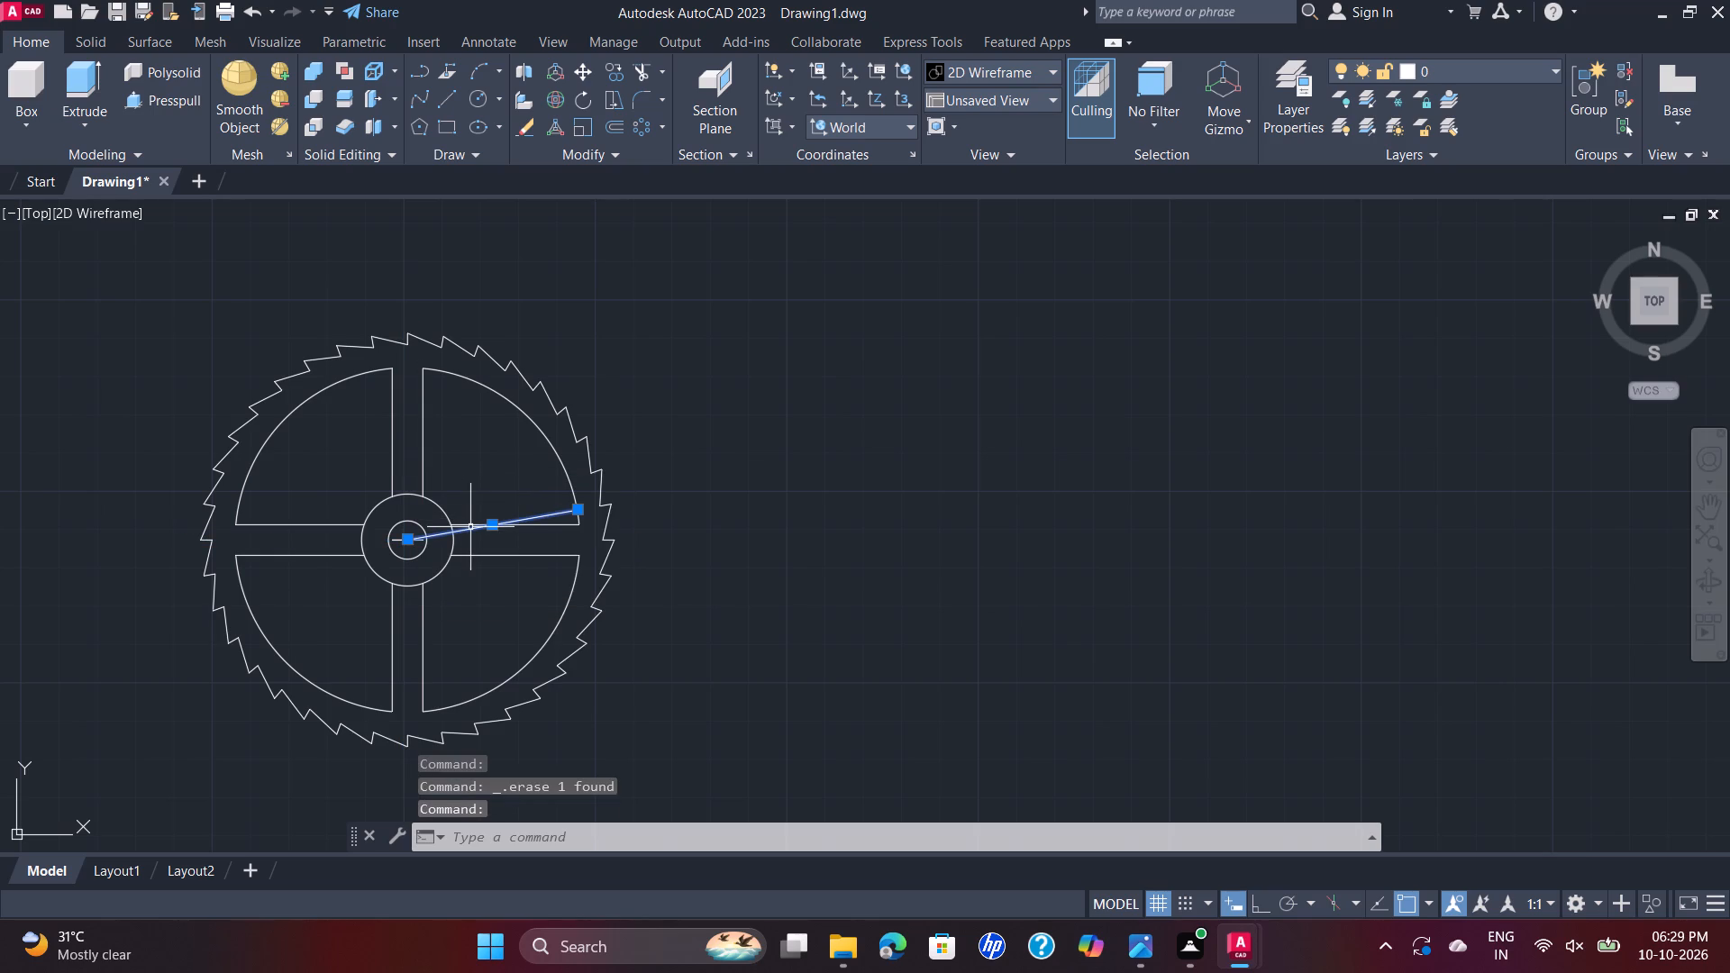
{"action": "key", "text": "Delete"}
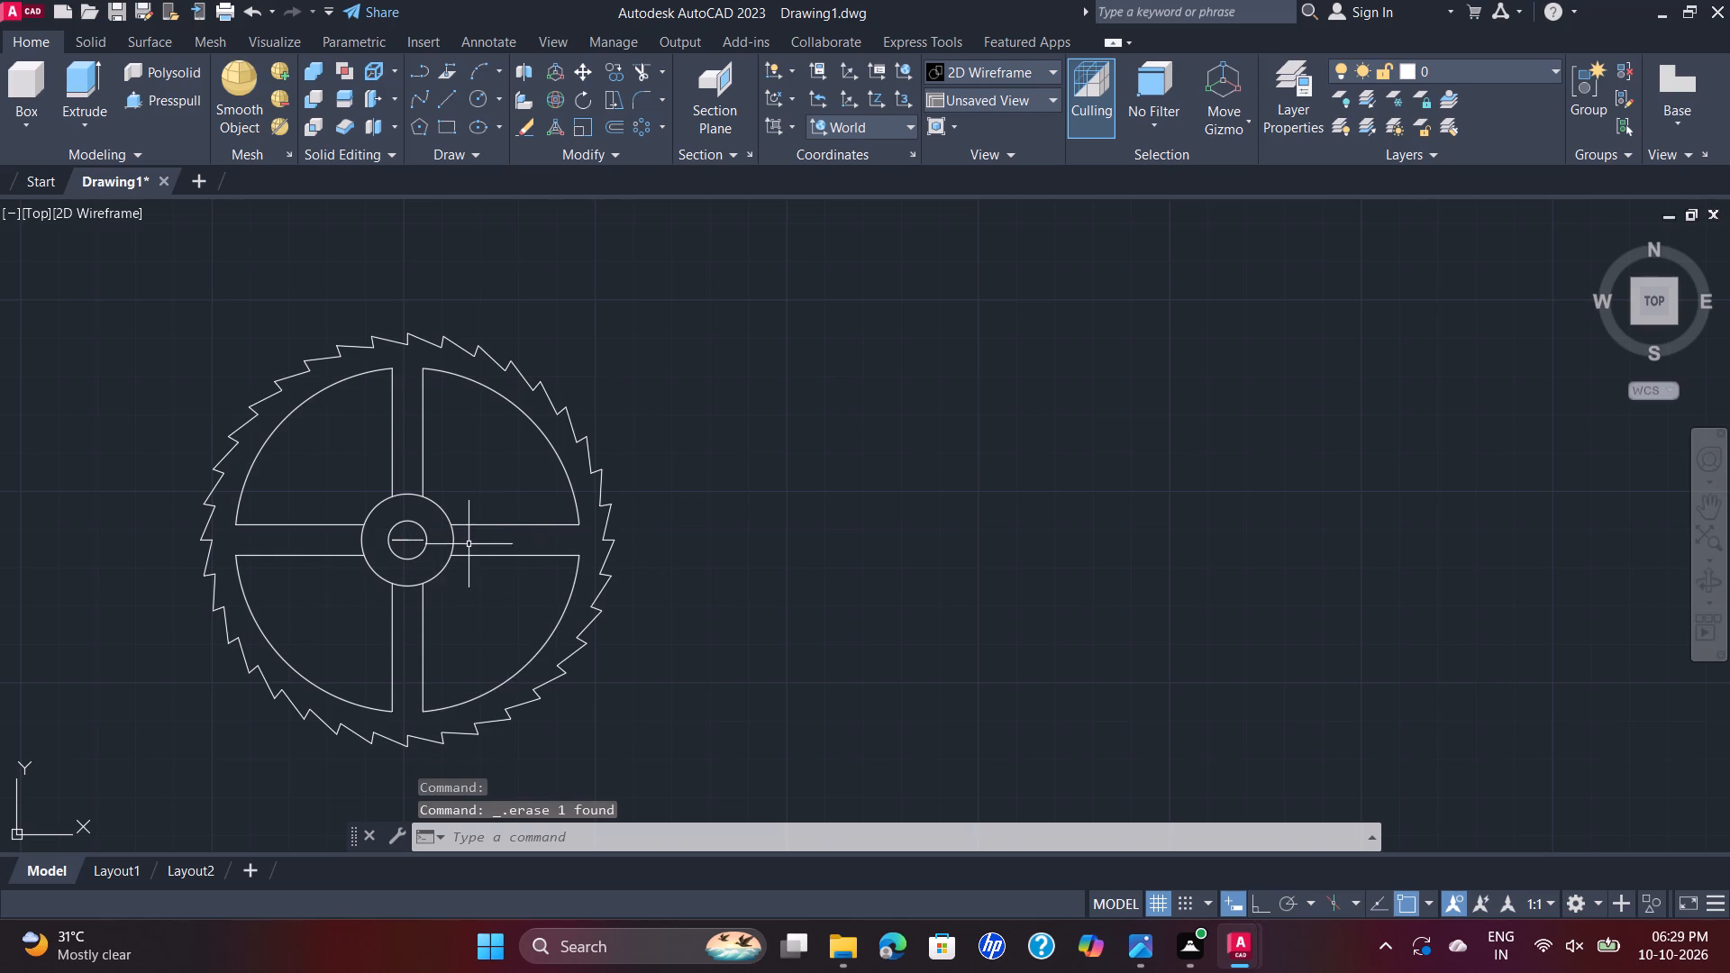
Examine the wheel's hub, spokes and toothed rim up close and from tilted angles for leftover construction geometry.
{"action": "scroll", "coordinate": [487, 526], "scroll_direction": "down", "scroll_amount": 1}
{"action": "scroll", "coordinate": [487, 526], "scroll_direction": "up", "scroll_amount": 2}
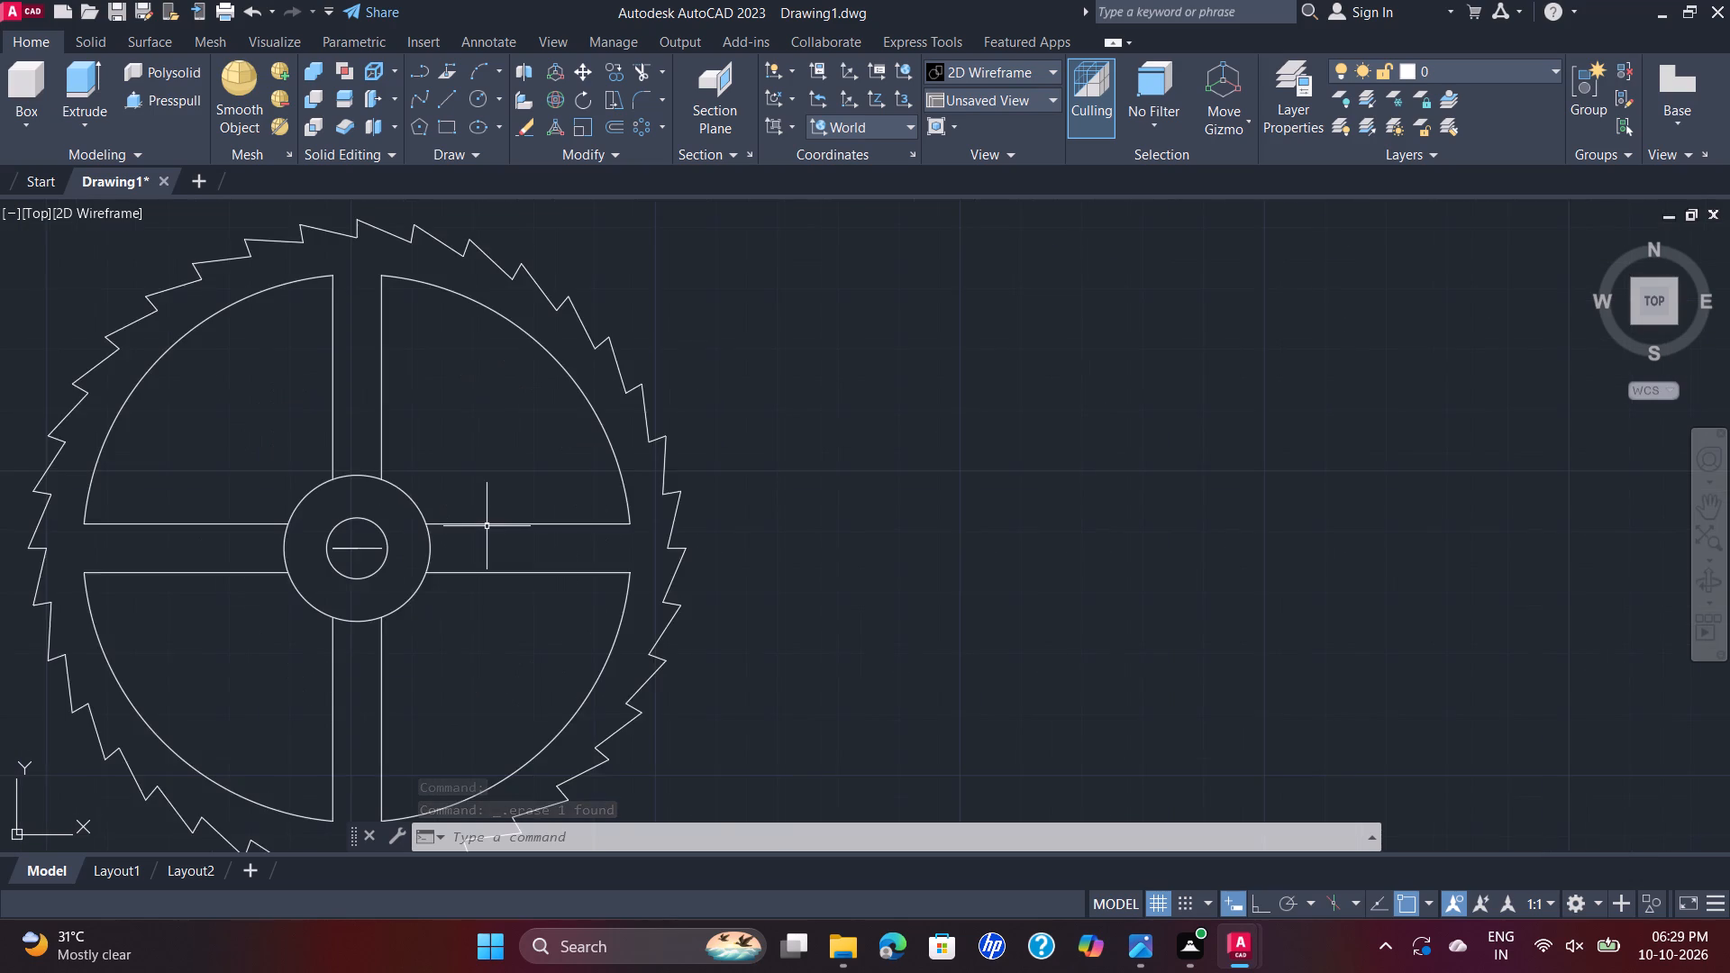
{"action": "scroll", "coordinate": [487, 526], "scroll_direction": "up", "scroll_amount": 1}
{"action": "scroll", "coordinate": [487, 526], "scroll_direction": "down", "scroll_amount": 2}
{"action": "scroll", "coordinate": [487, 526], "scroll_direction": "up", "scroll_amount": 1}
{"action": "middle_click_drag", "start_coordinate": [487, 526], "coordinate": [539, 508]}
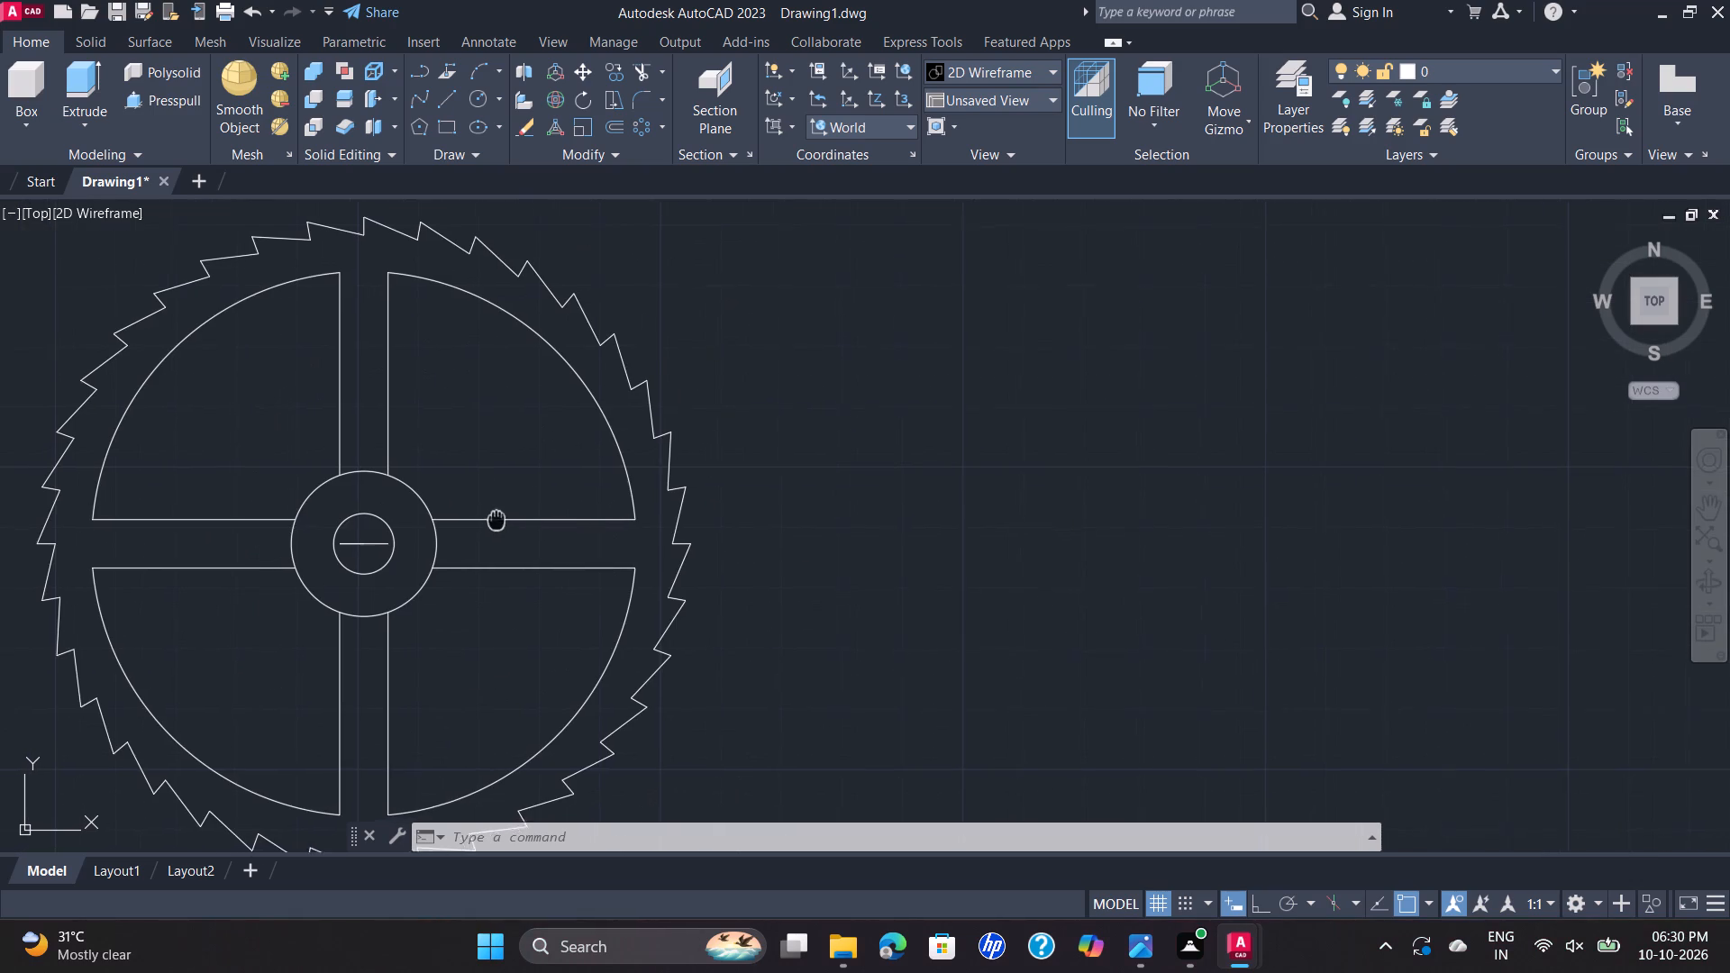
{"action": "middle_click_drag", "start_coordinate": [539, 508], "coordinate": [816, 480]}
{"action": "scroll", "coordinate": [791, 493], "scroll_direction": "up", "scroll_amount": 1}
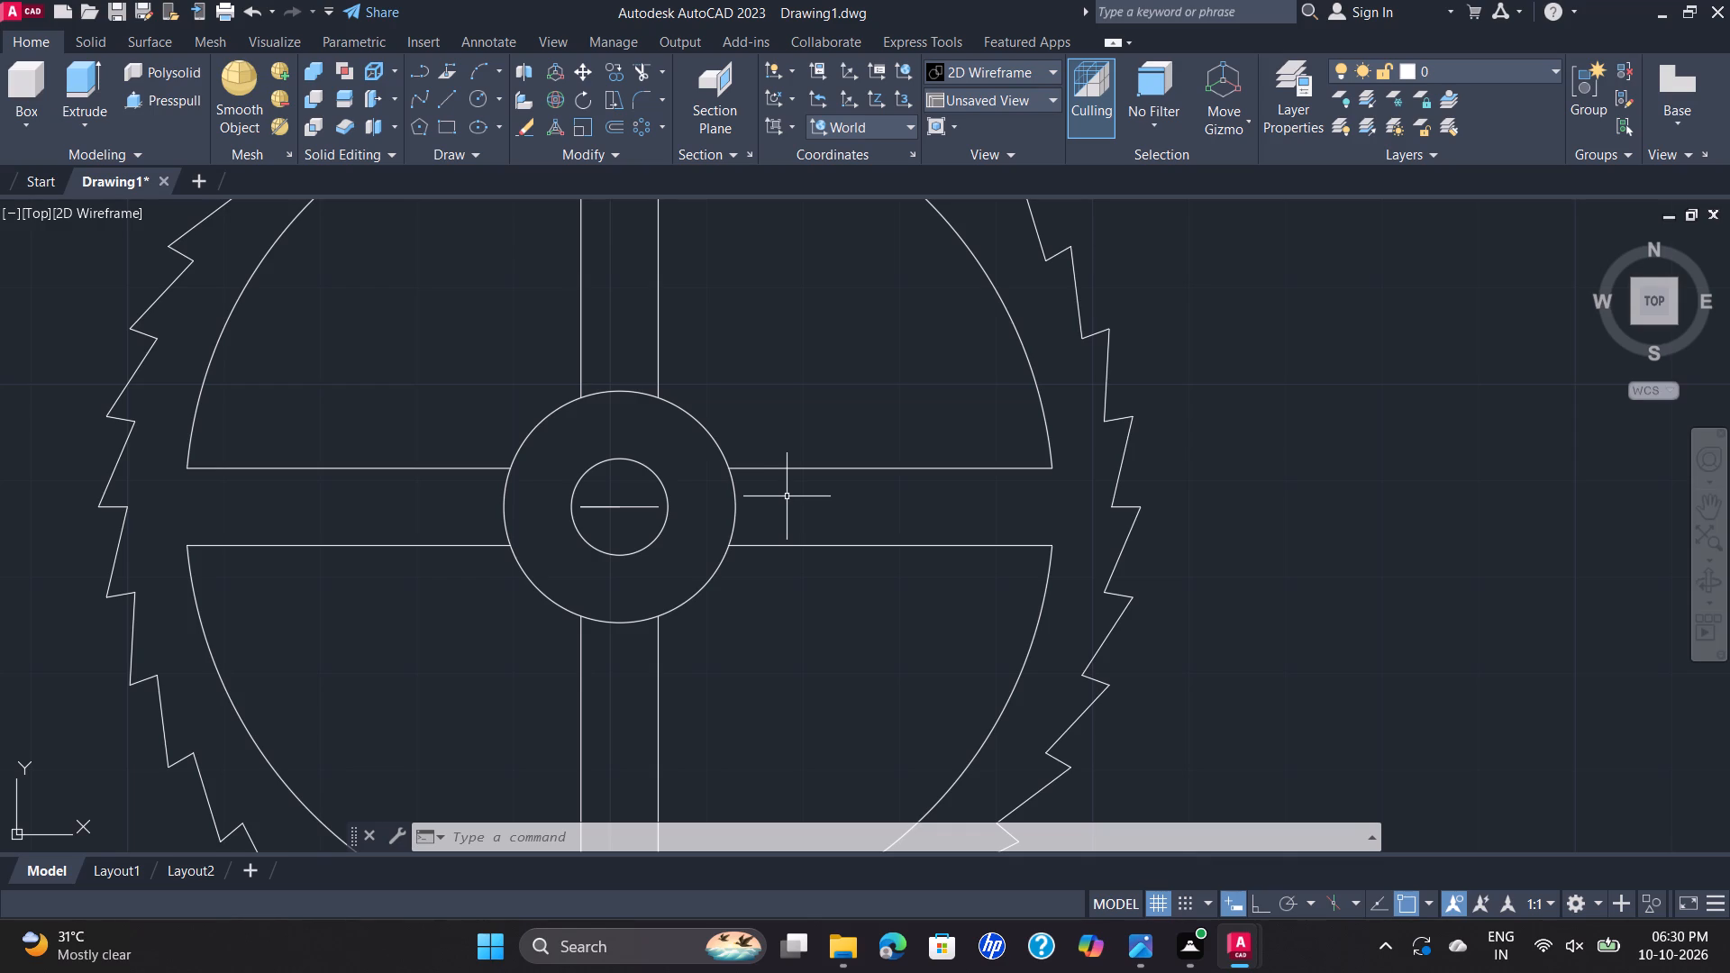
{"action": "scroll", "coordinate": [806, 415], "scroll_direction": "down", "scroll_amount": 1}
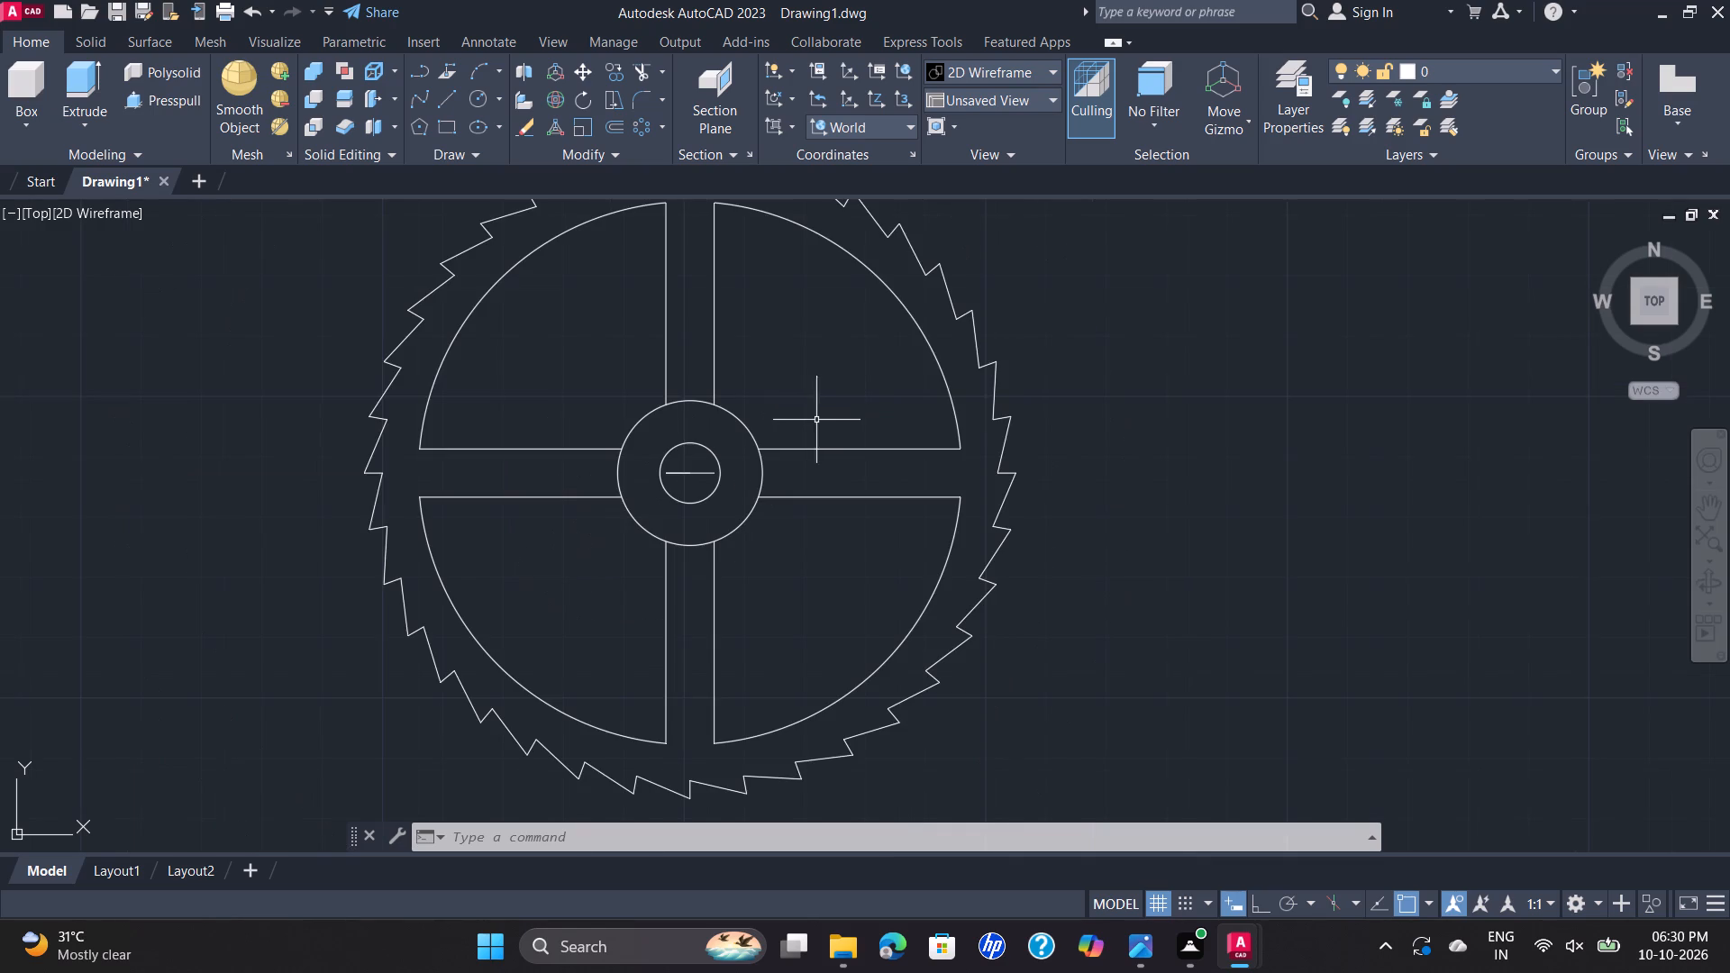
{"action": "scroll", "coordinate": [832, 417], "scroll_direction": "up", "scroll_amount": 1}
{"action": "scroll", "coordinate": [832, 417], "scroll_direction": "down", "scroll_amount": 1}
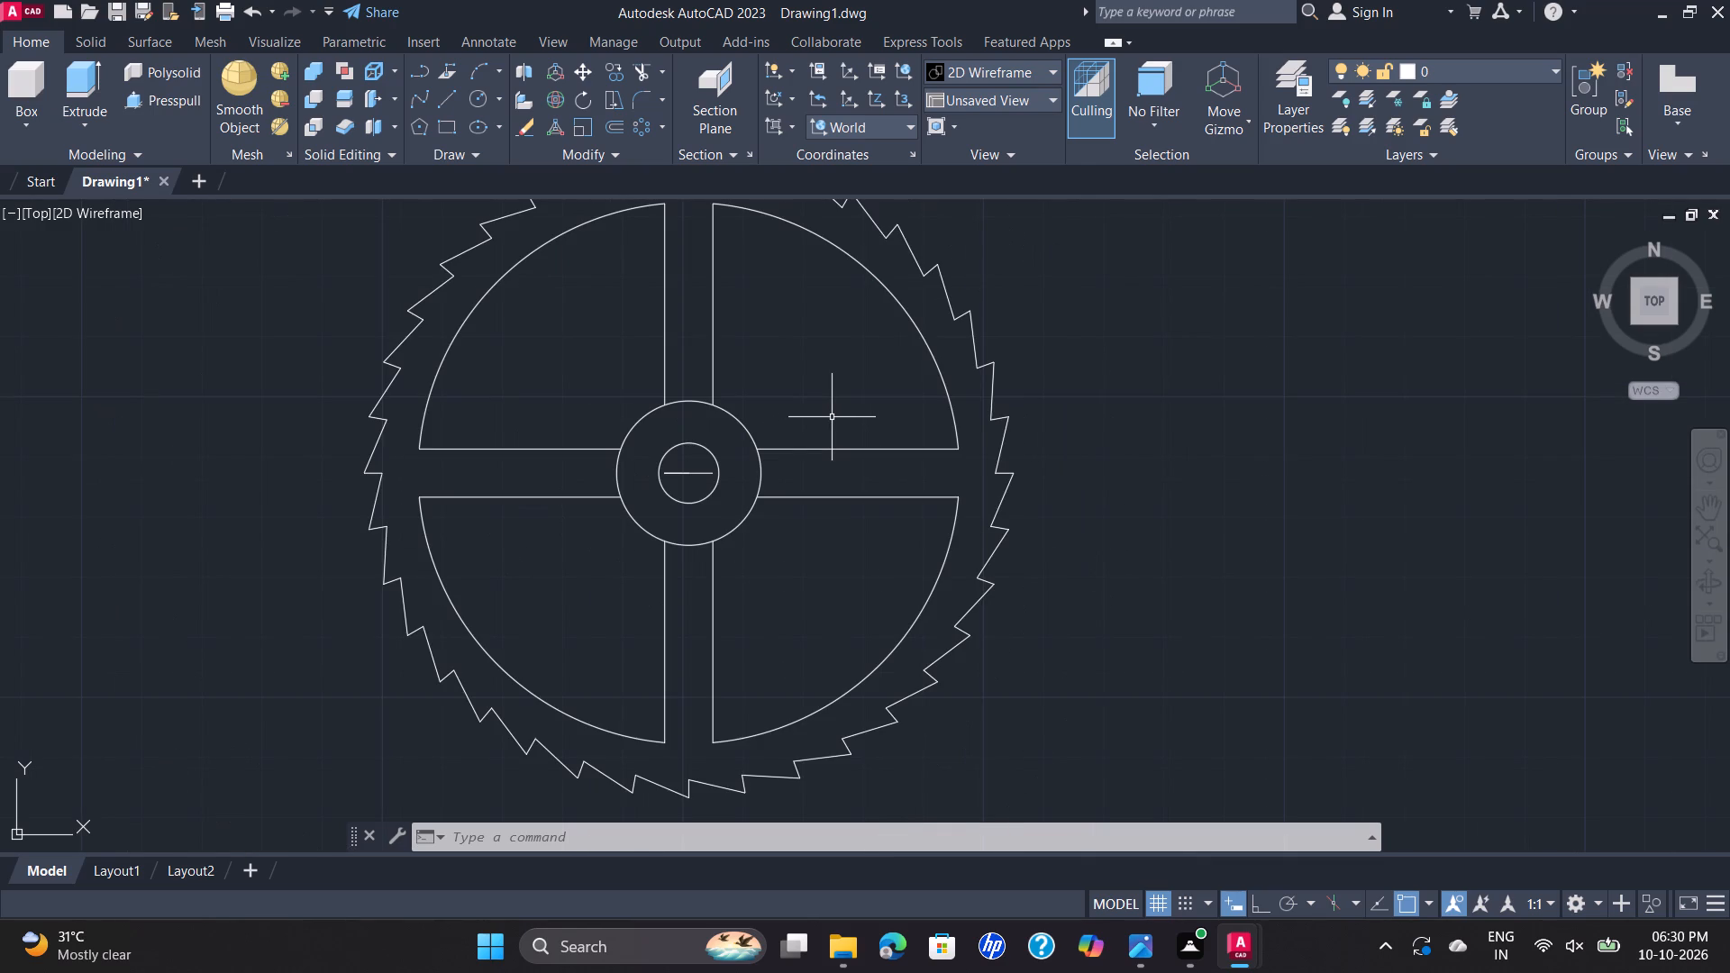
{"action": "scroll", "coordinate": [832, 417], "scroll_direction": "down", "scroll_amount": 2}
{"action": "scroll", "coordinate": [832, 417], "scroll_direction": "up", "scroll_amount": 1}
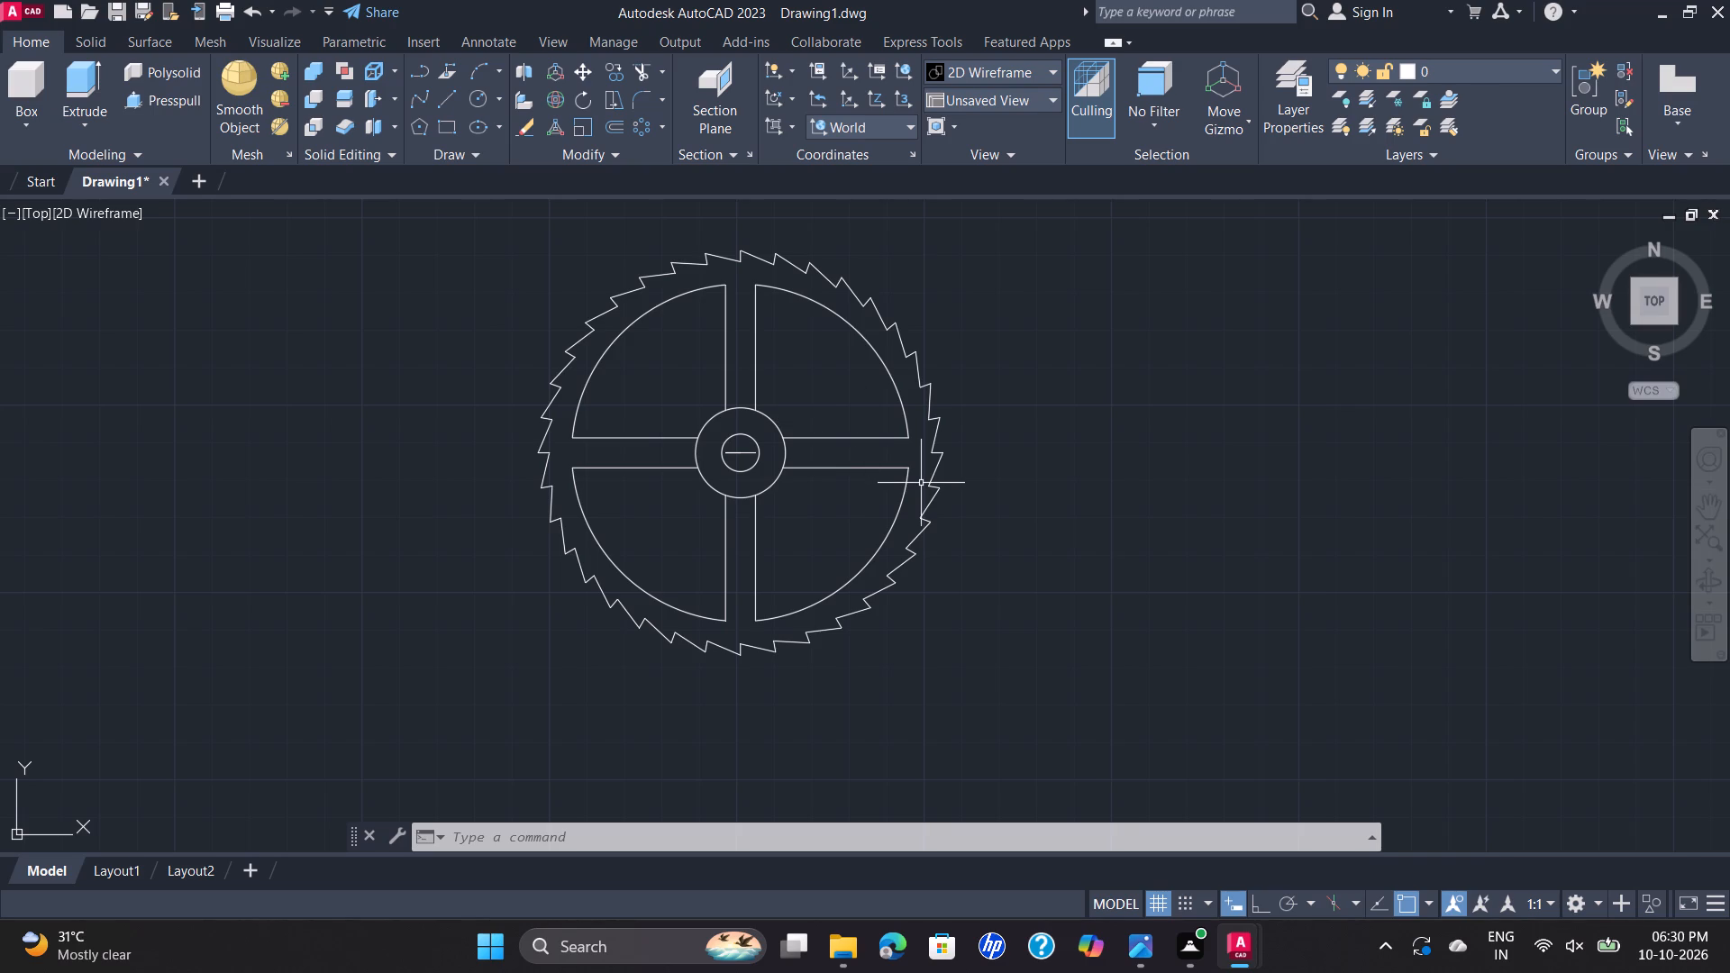
{"action": "middle_click_drag", "start_coordinate": [921, 483], "coordinate": [790, 302], "text": "shift"}
{"action": "scroll", "coordinate": [921, 483], "scroll_direction": "down", "scroll_amount": 1, "text": "shift"}
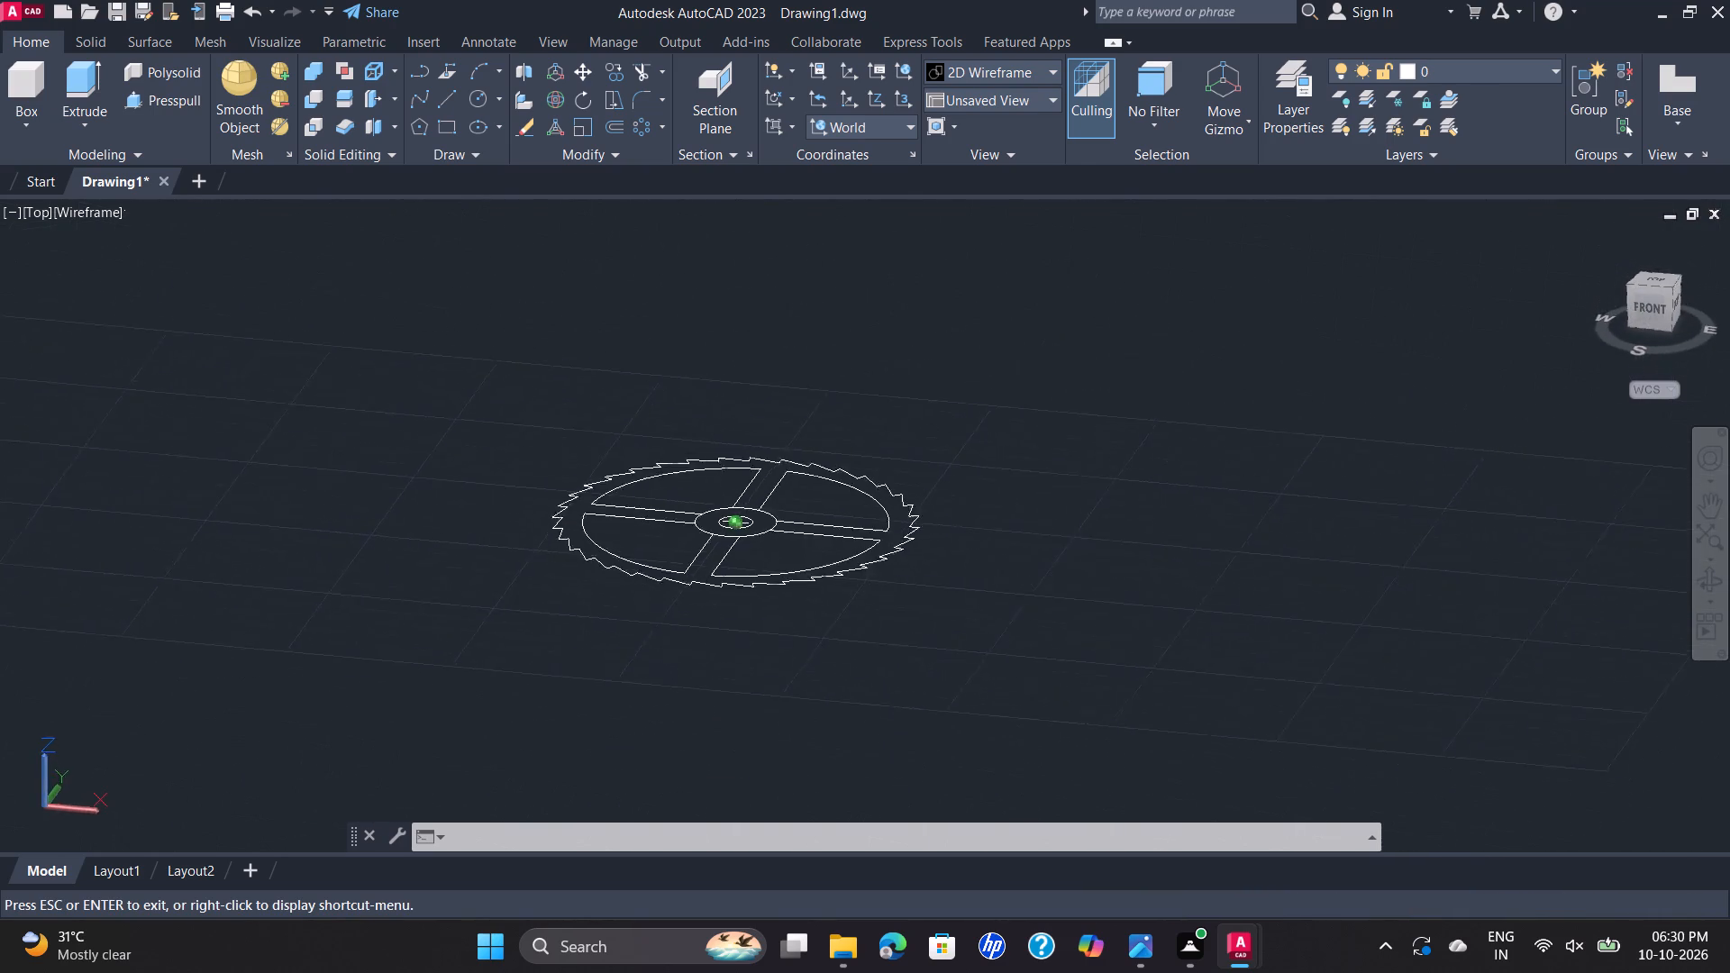
{"action": "middle_click_drag", "start_coordinate": [790, 302], "coordinate": [829, 278], "text": "shift"}
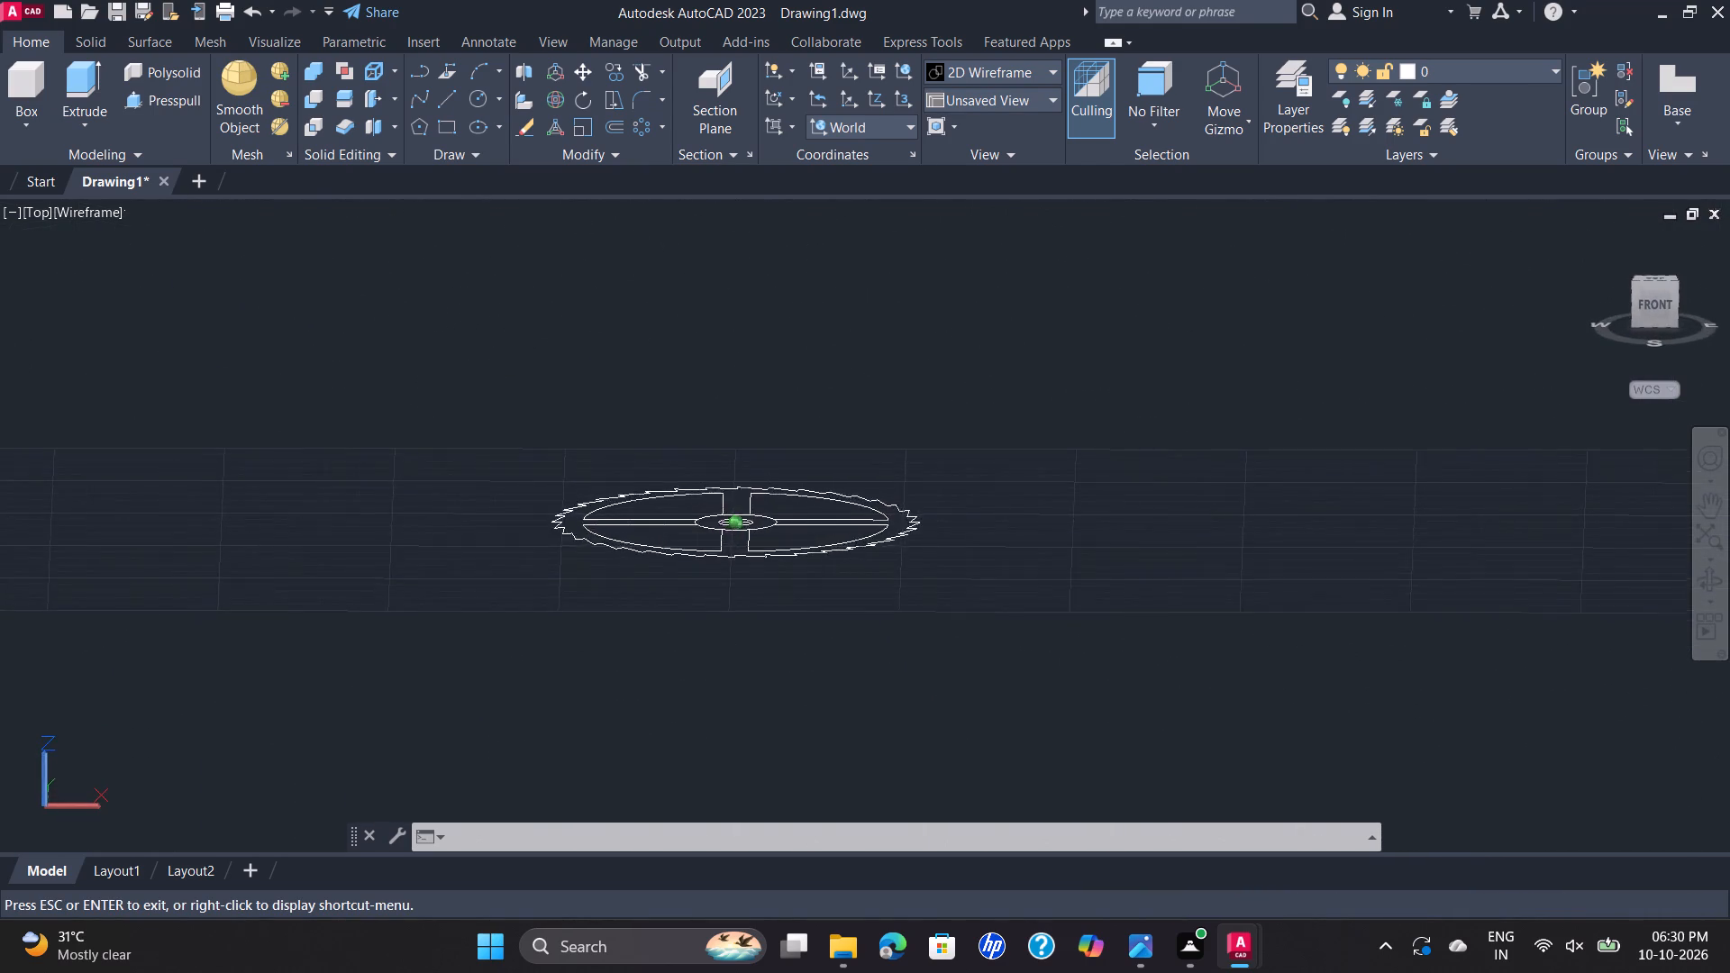
{"action": "middle_click_drag", "start_coordinate": [829, 278], "coordinate": [1081, 284], "text": "shift"}
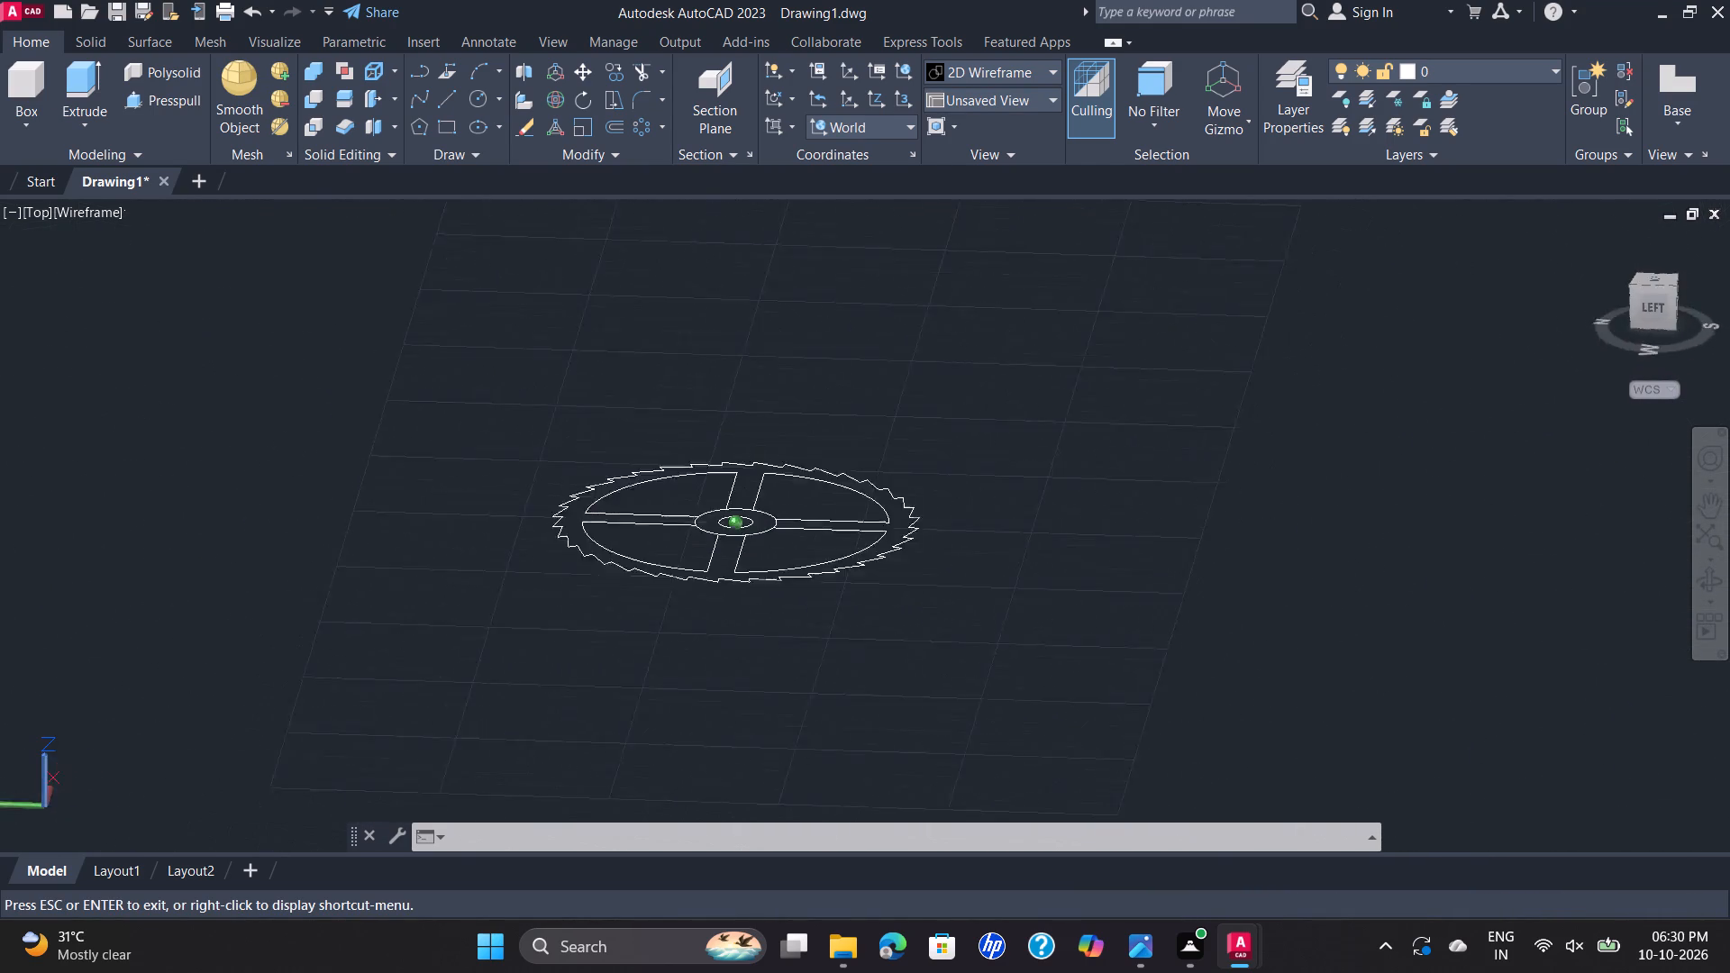
{"action": "middle_click_drag", "start_coordinate": [1081, 284], "coordinate": [863, 451], "text": "shift"}
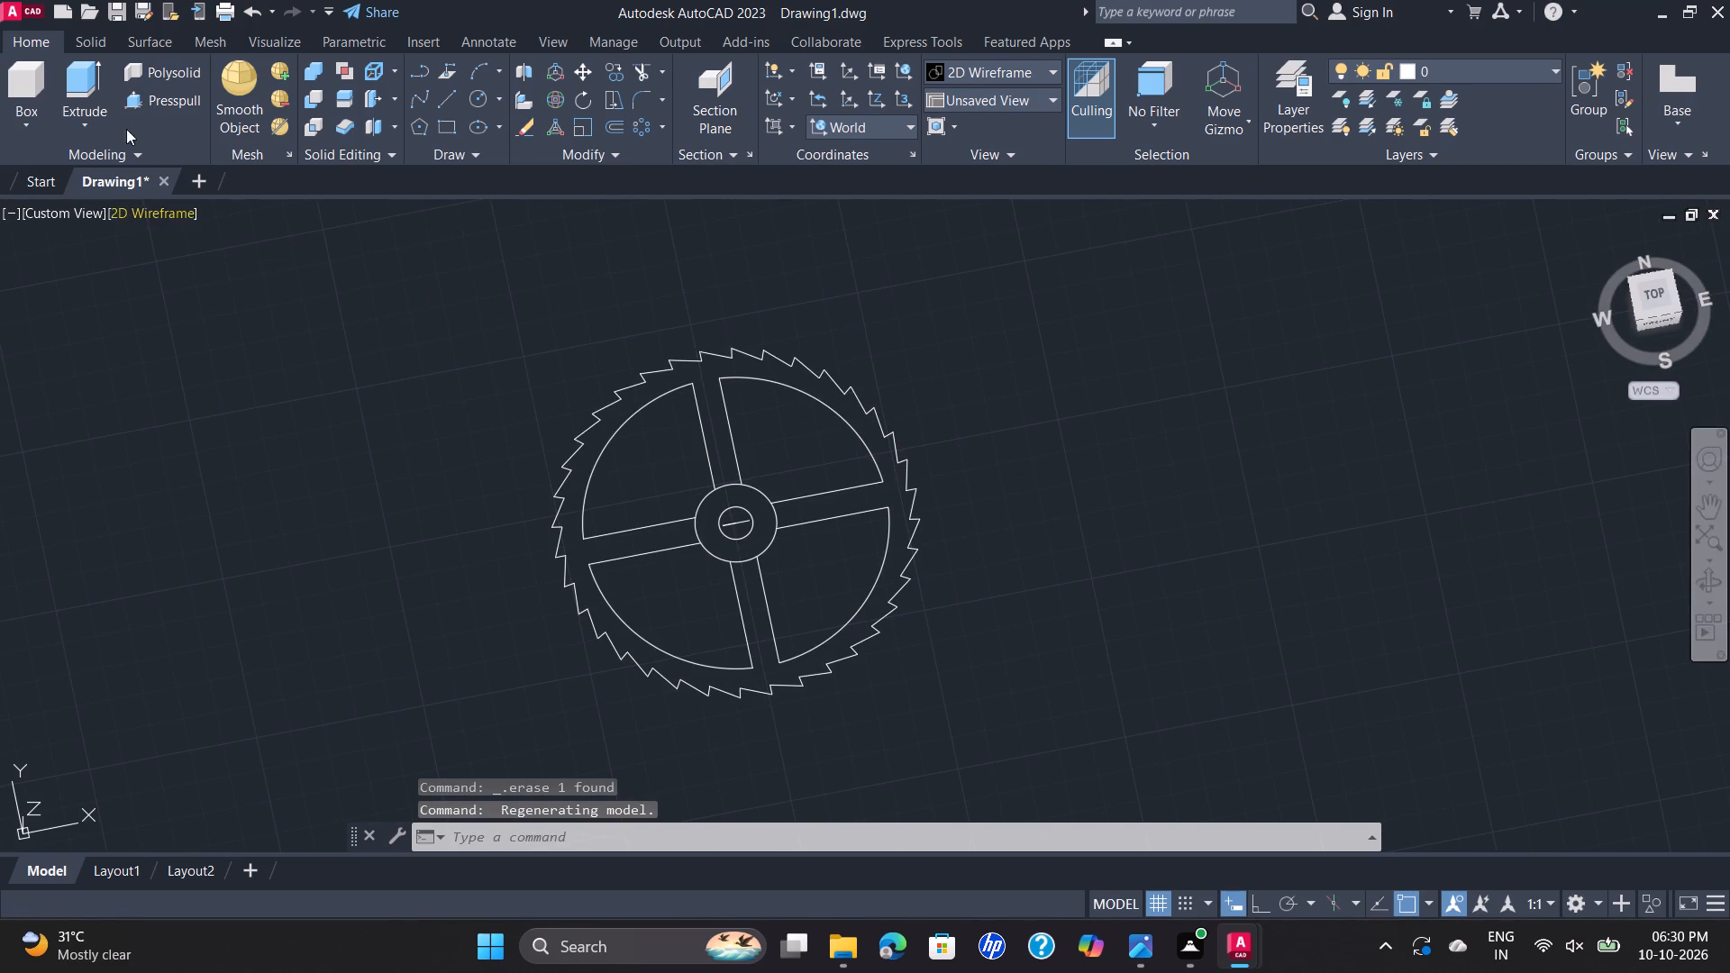
In the SE Isometric view, delete the leftover line lying across the hub's small centre circle.
{"action": "left_click", "coordinate": [157, 214]}
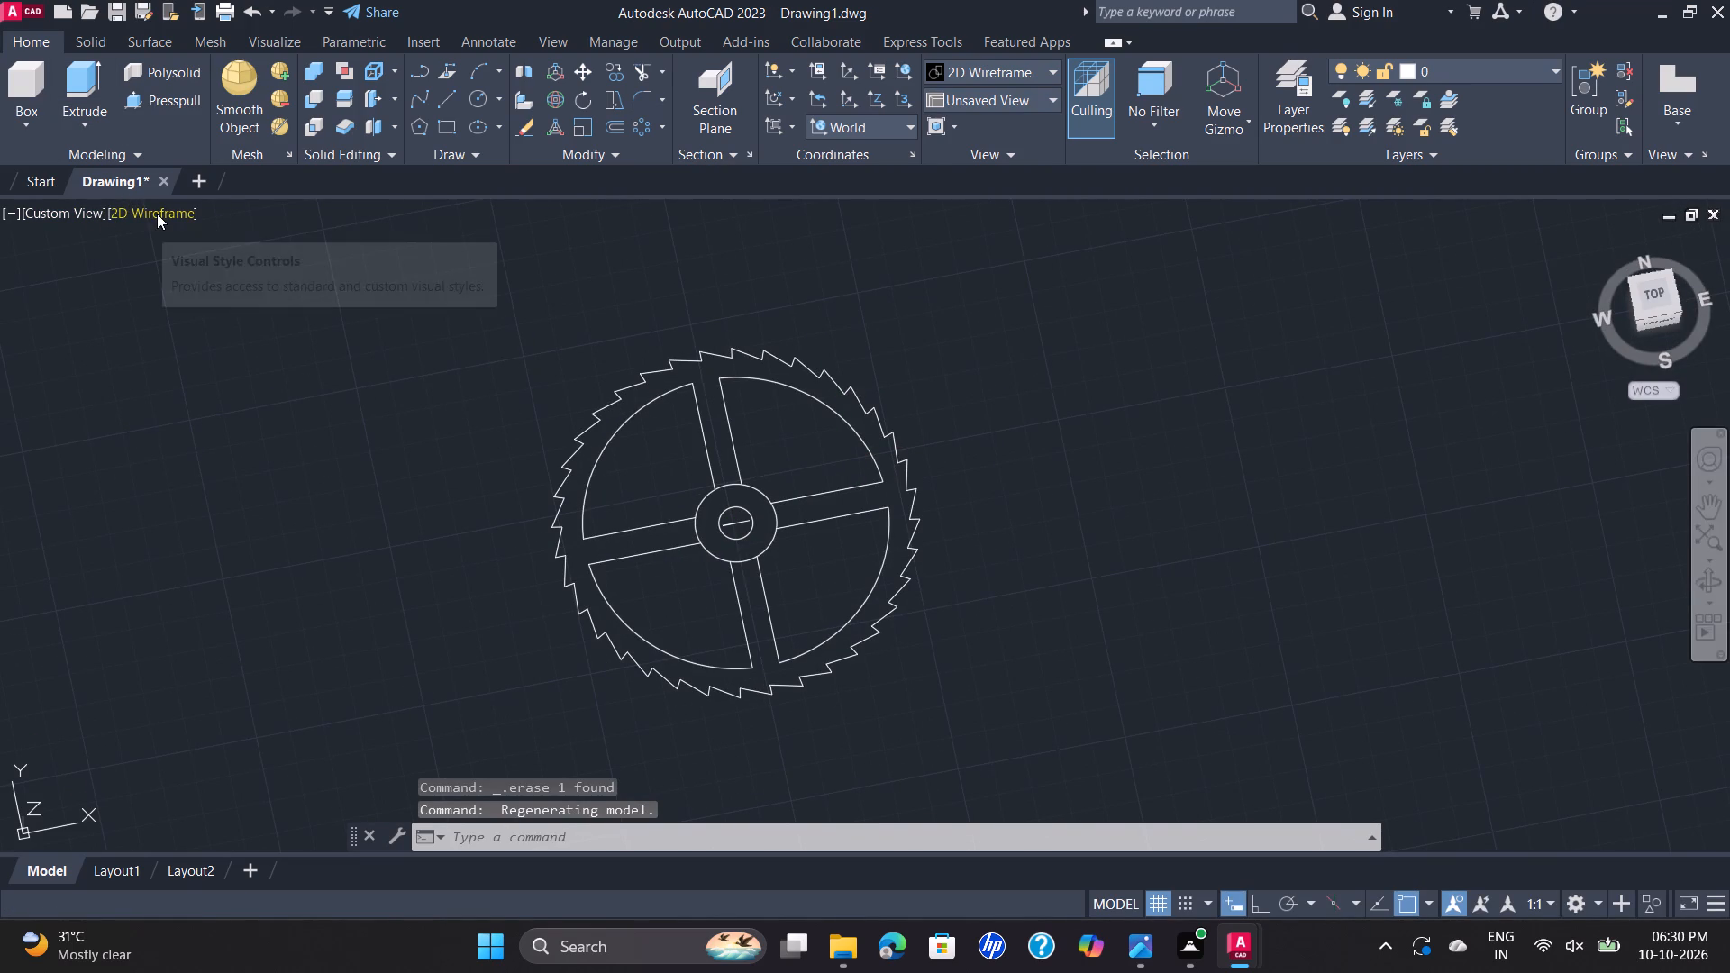
{"action": "left_click", "coordinate": [96, 212]}
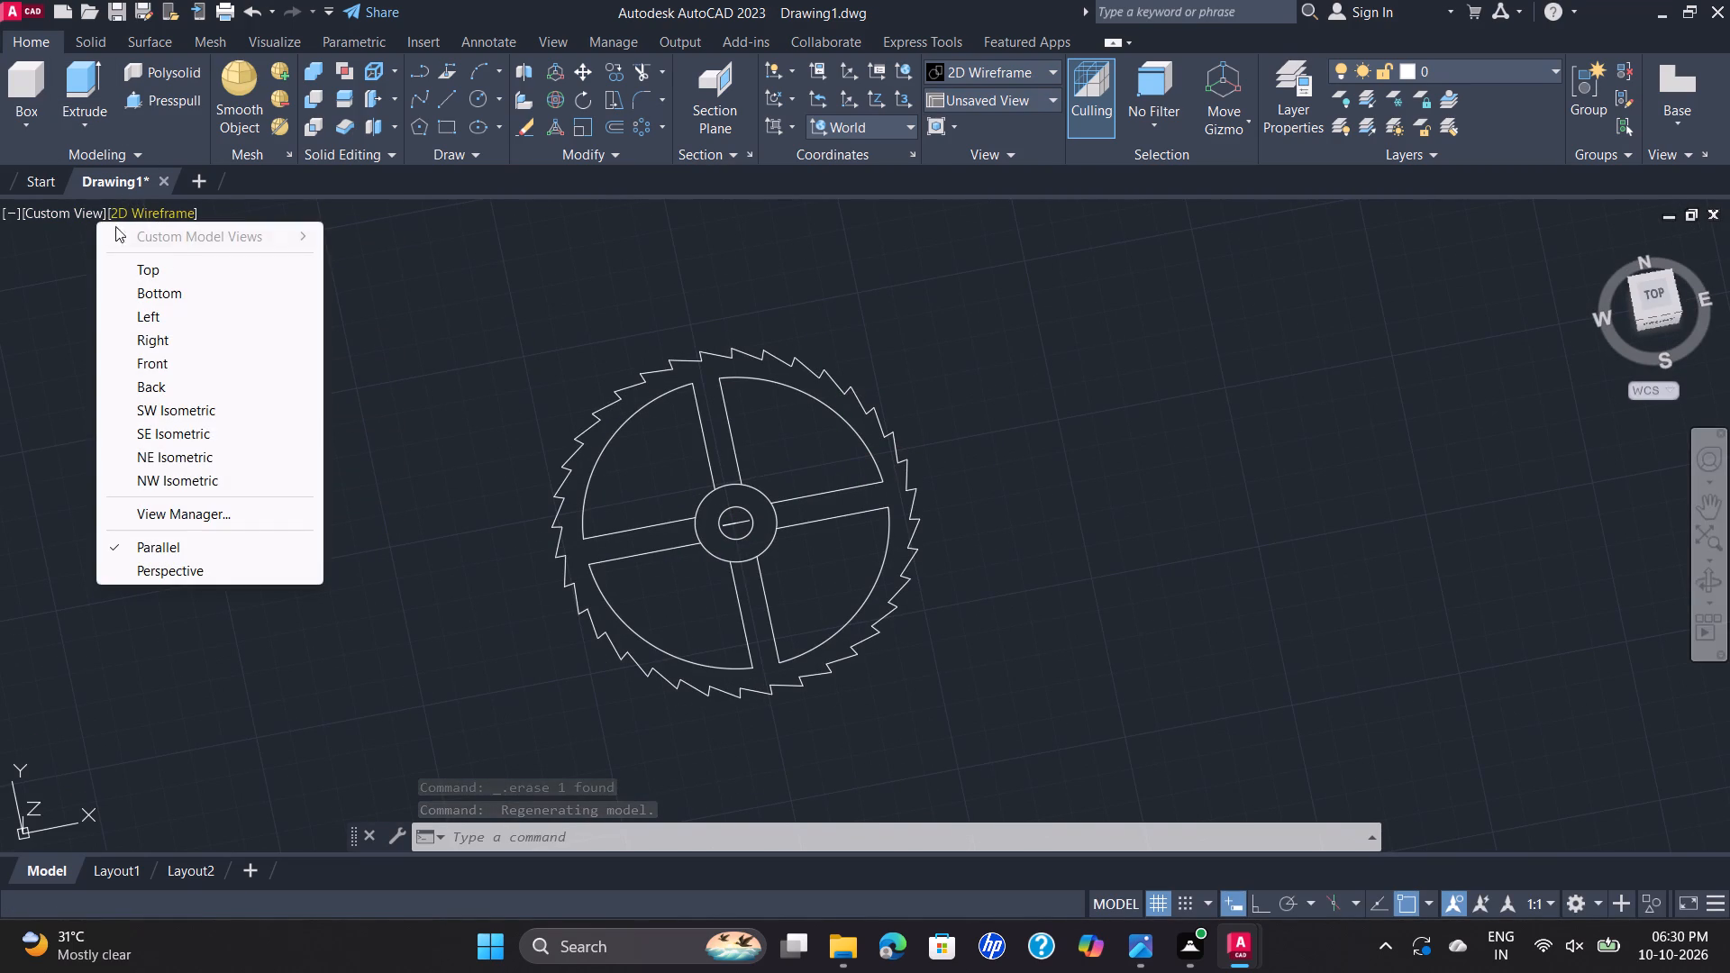
{"action": "left_click", "coordinate": [193, 434]}
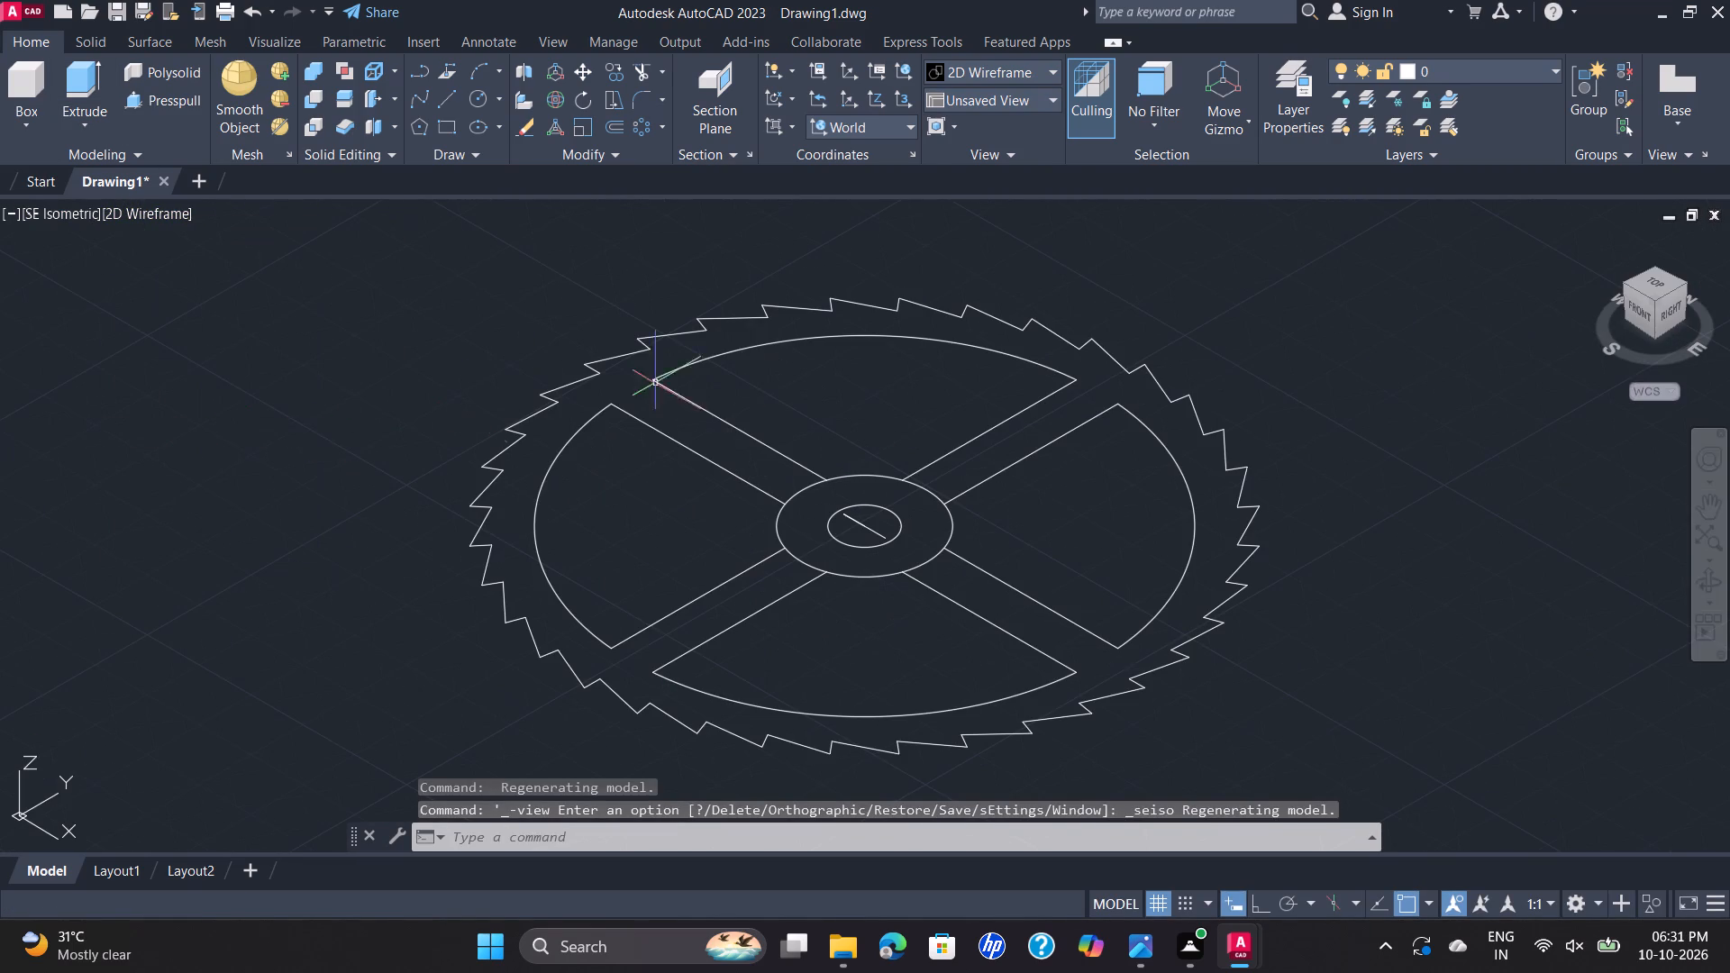
{"action": "scroll", "coordinate": [836, 416], "scroll_direction": "up", "scroll_amount": 1}
{"action": "scroll", "coordinate": [850, 415], "scroll_direction": "down", "scroll_amount": 2}
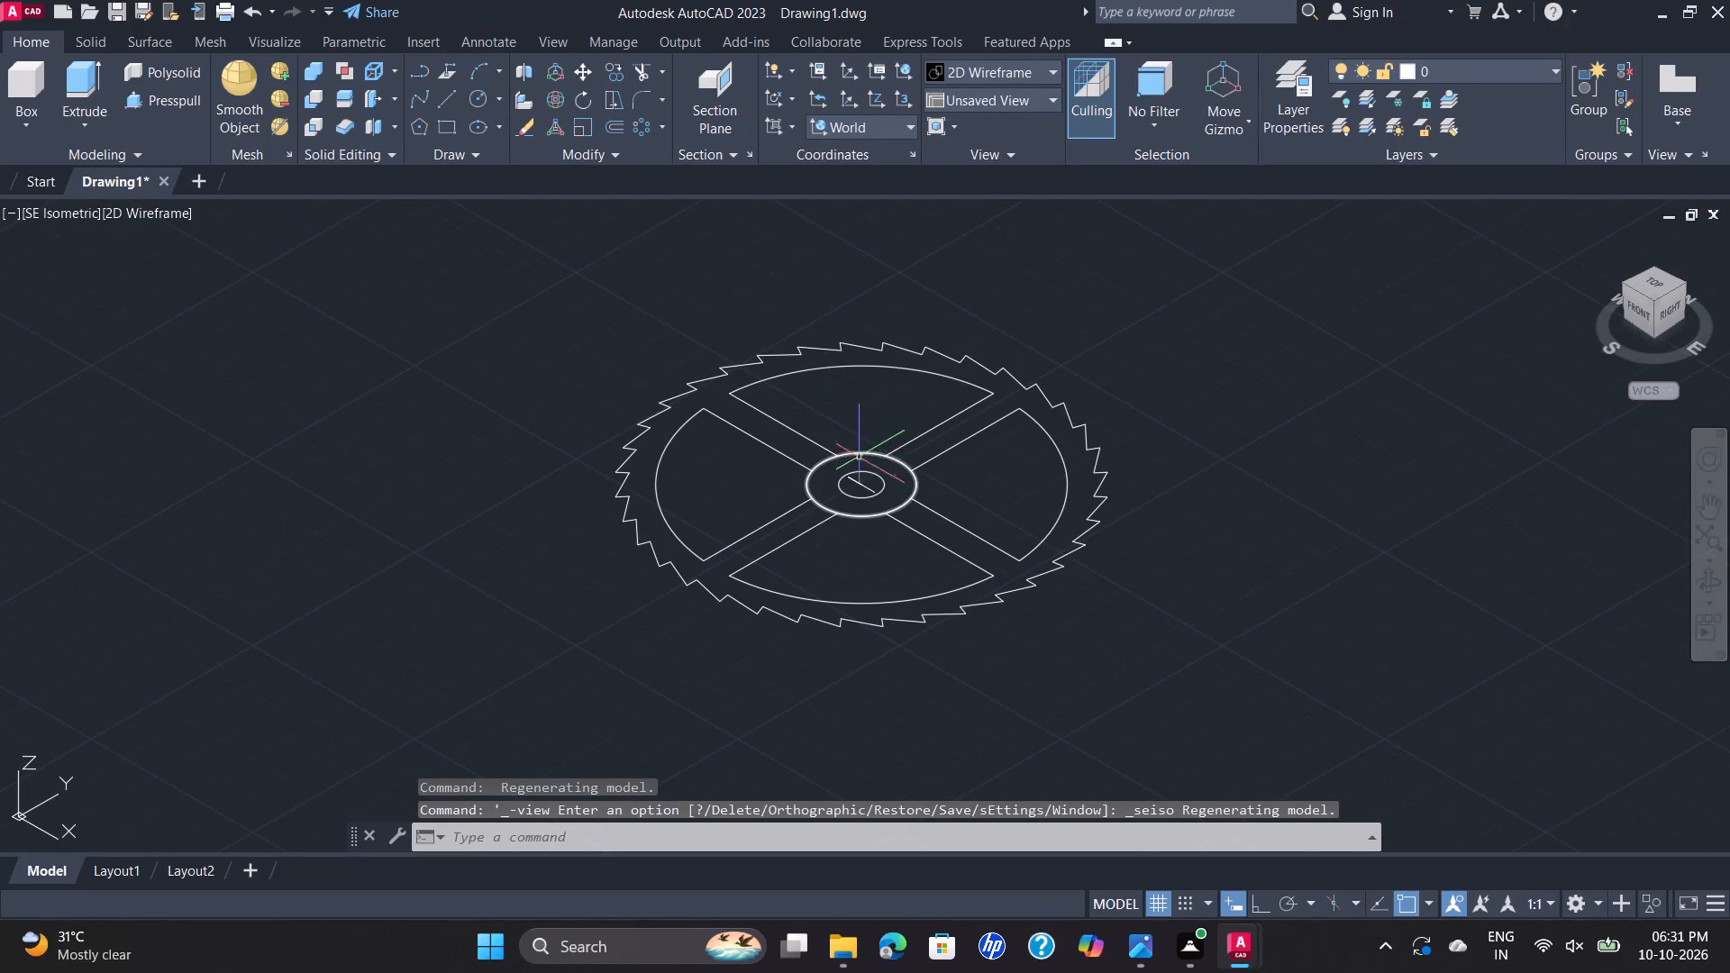
{"action": "scroll", "coordinate": [856, 486], "scroll_direction": "up", "scroll_amount": 2}
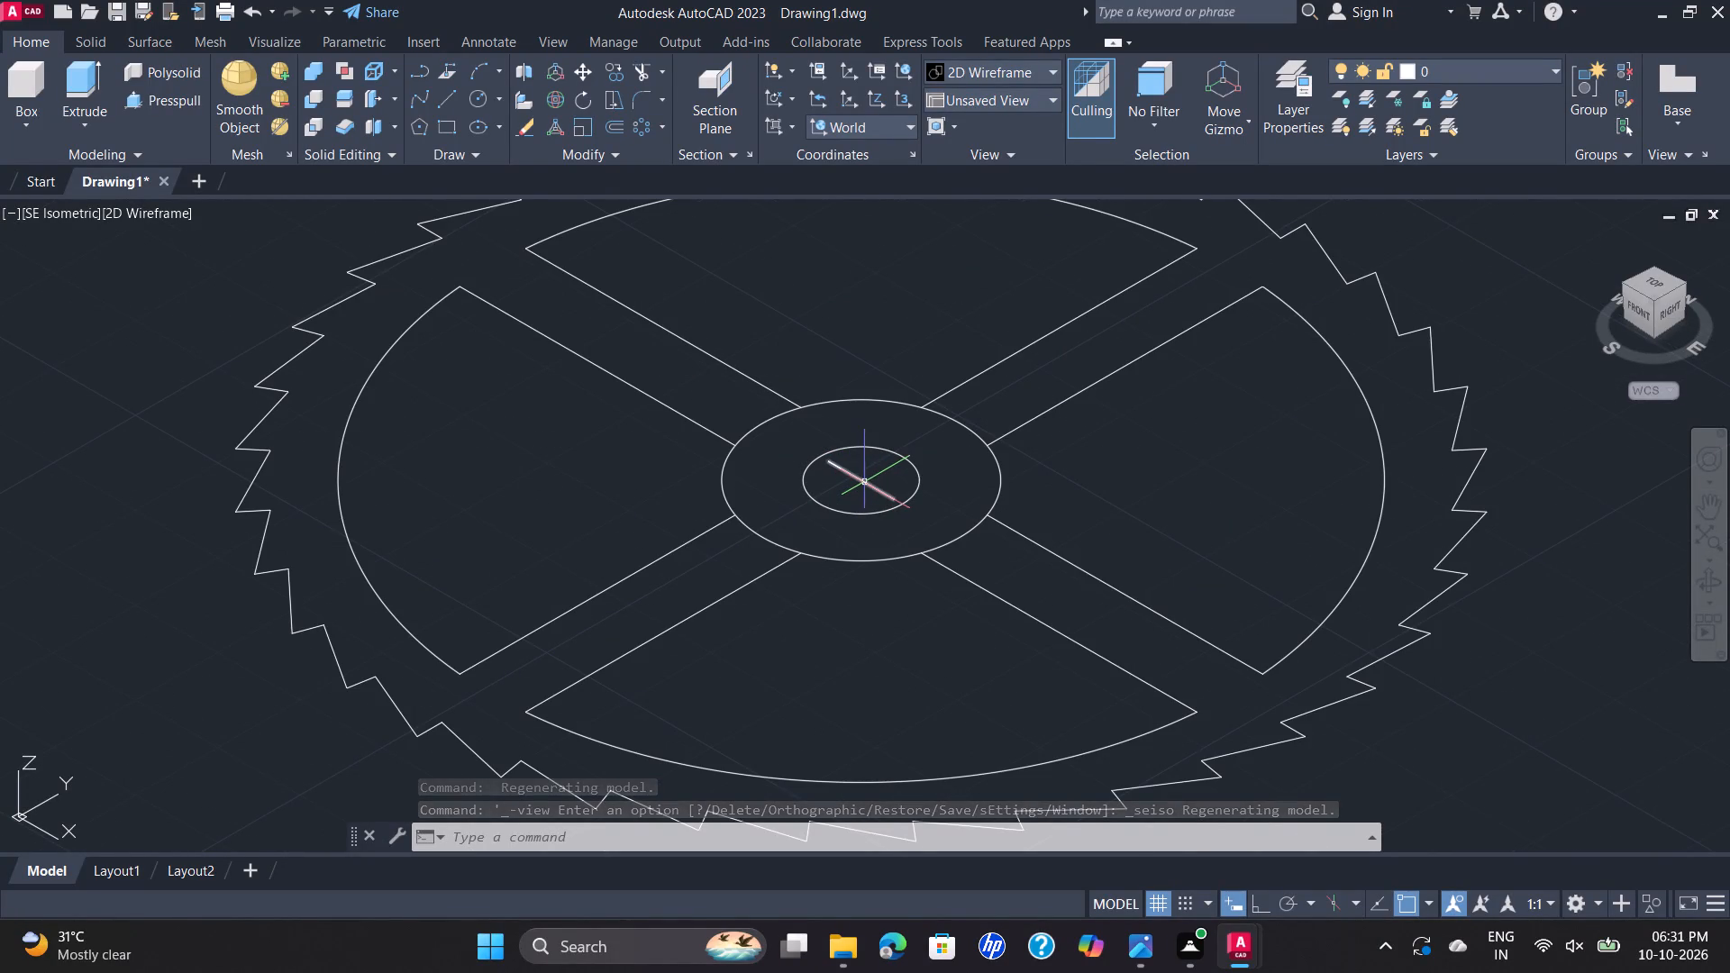
{"action": "left_click", "coordinate": [864, 482]}
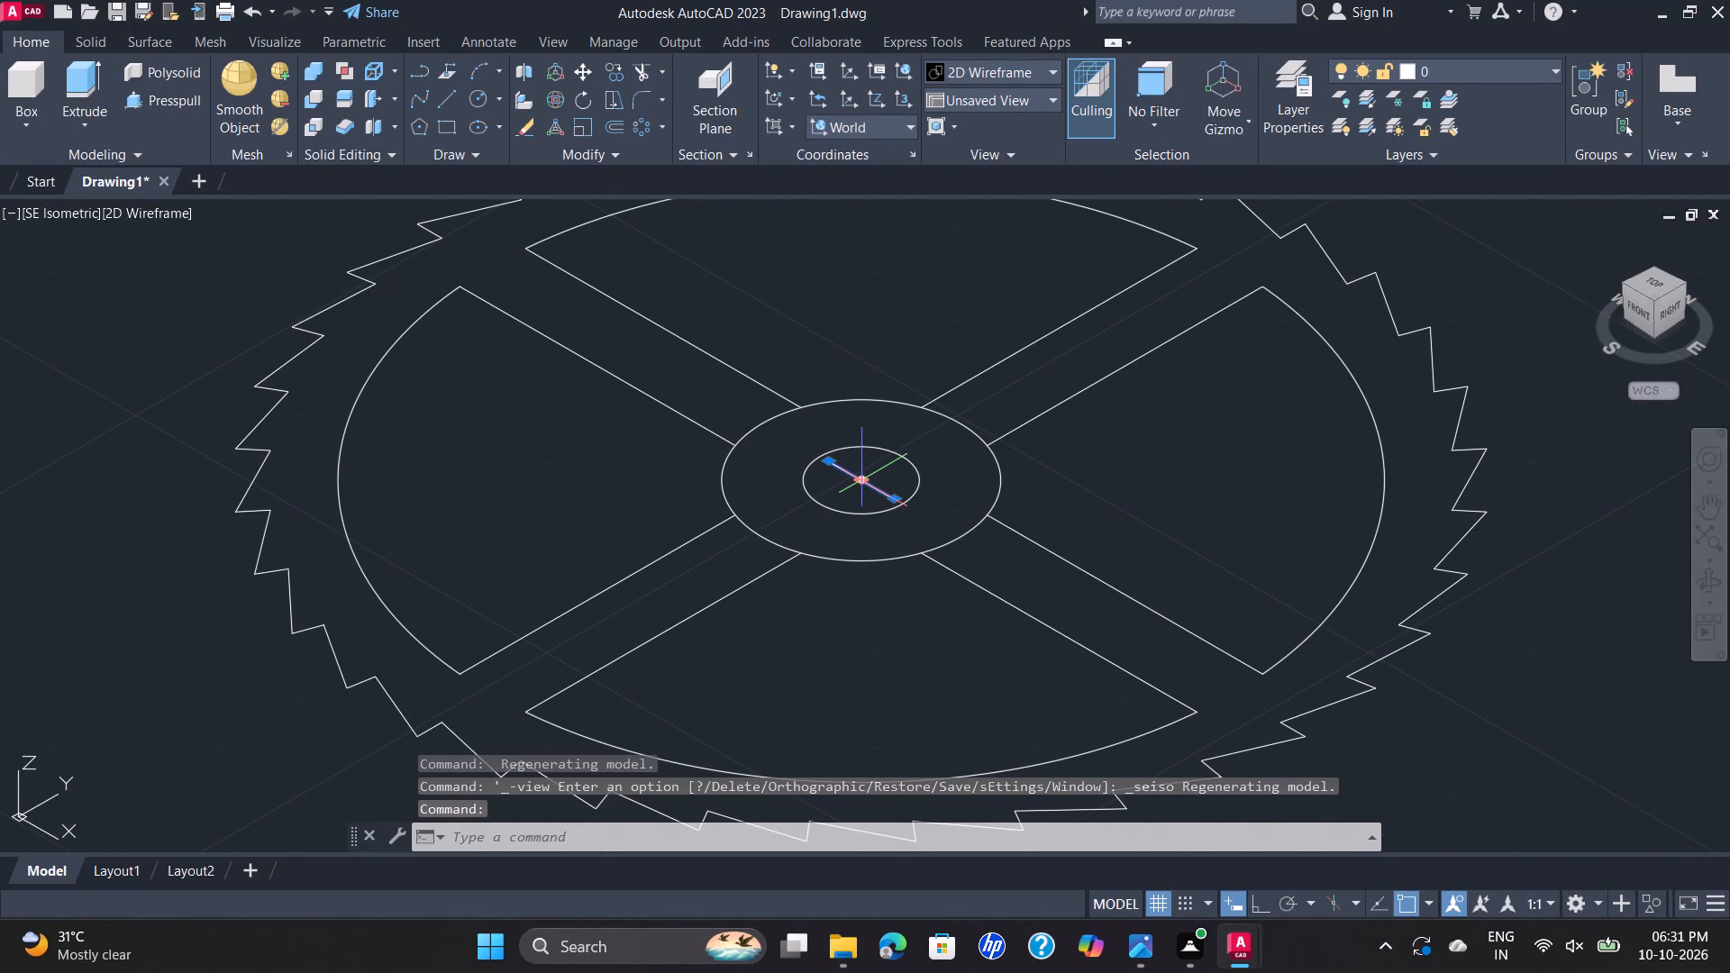
{"action": "key", "text": "Delete"}
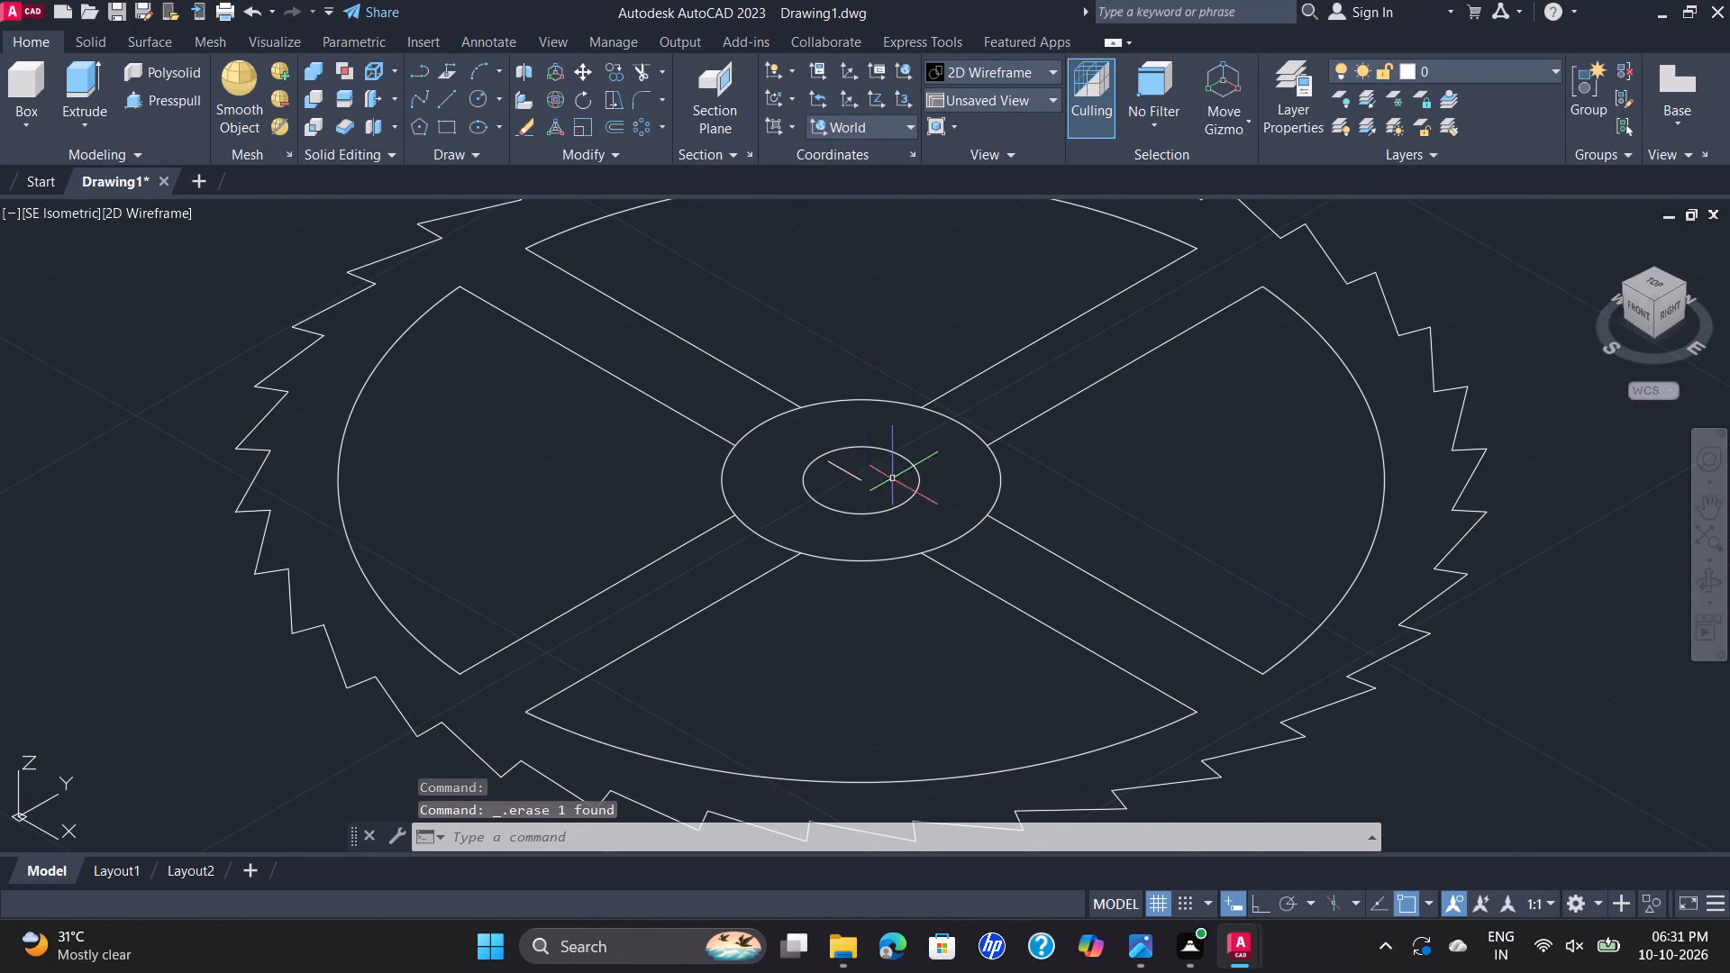
In the Top view, delete the remaining short horizontal line inside the hub's small centre circle.
{"action": "left_click", "coordinate": [64, 213]}
{"action": "left_click", "coordinate": [98, 263]}
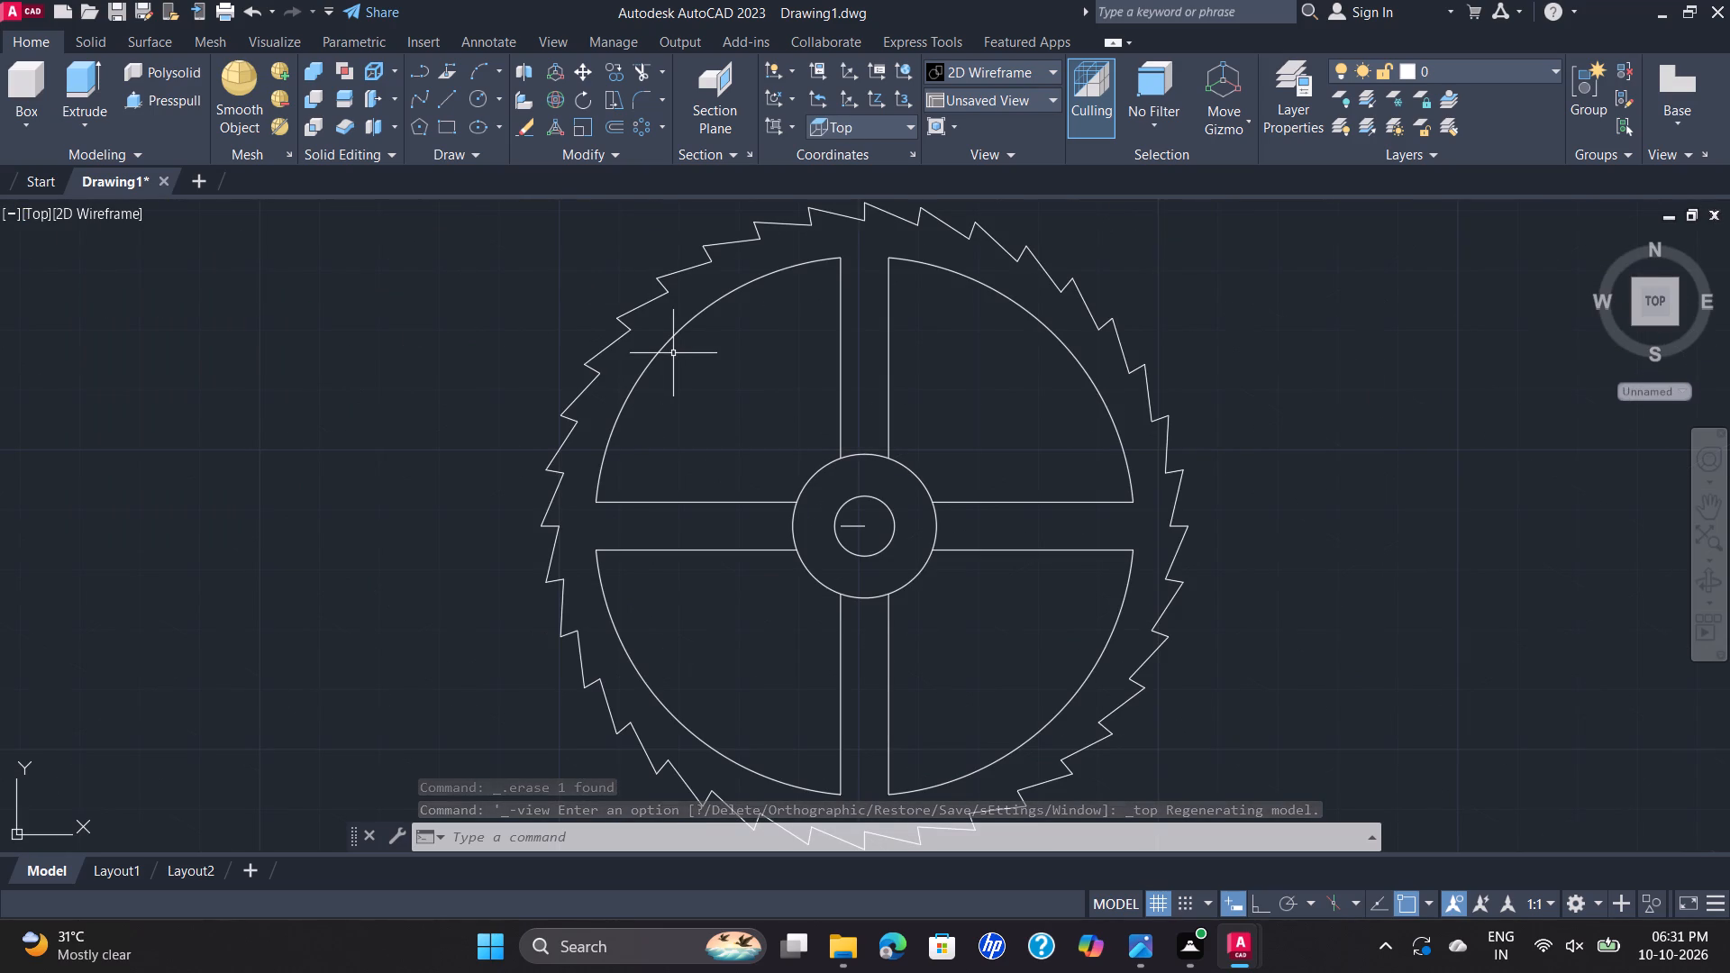
{"action": "left_click", "coordinate": [860, 523]}
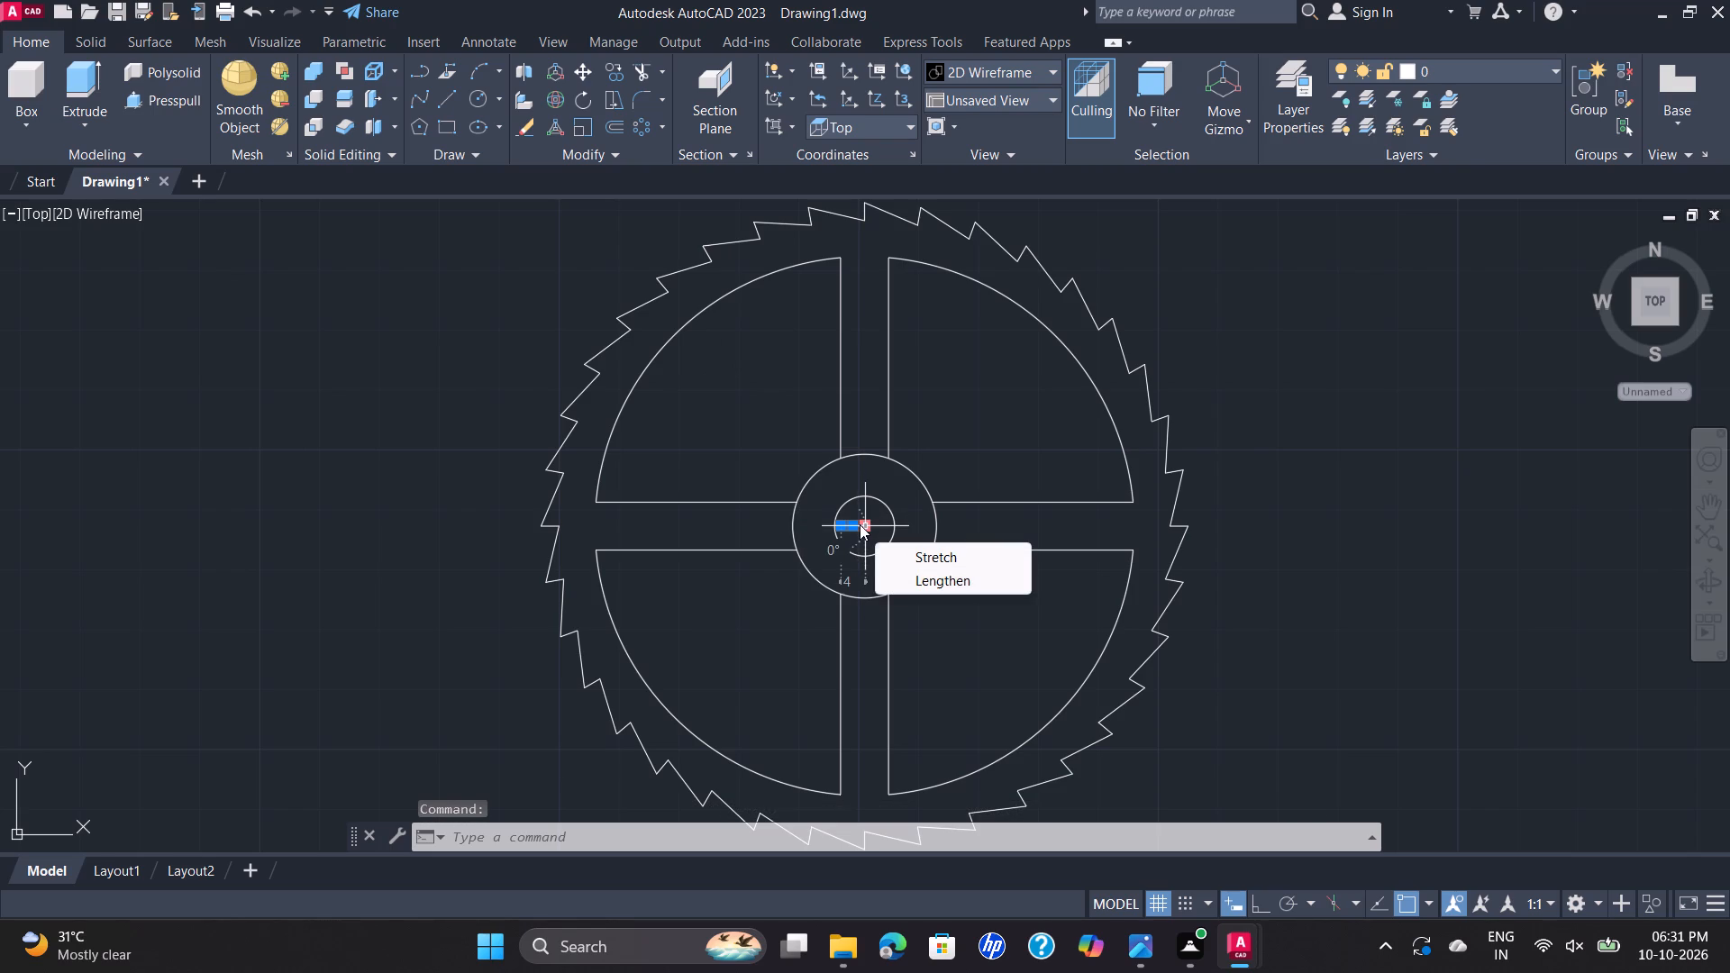
{"action": "key", "text": "Delete"}
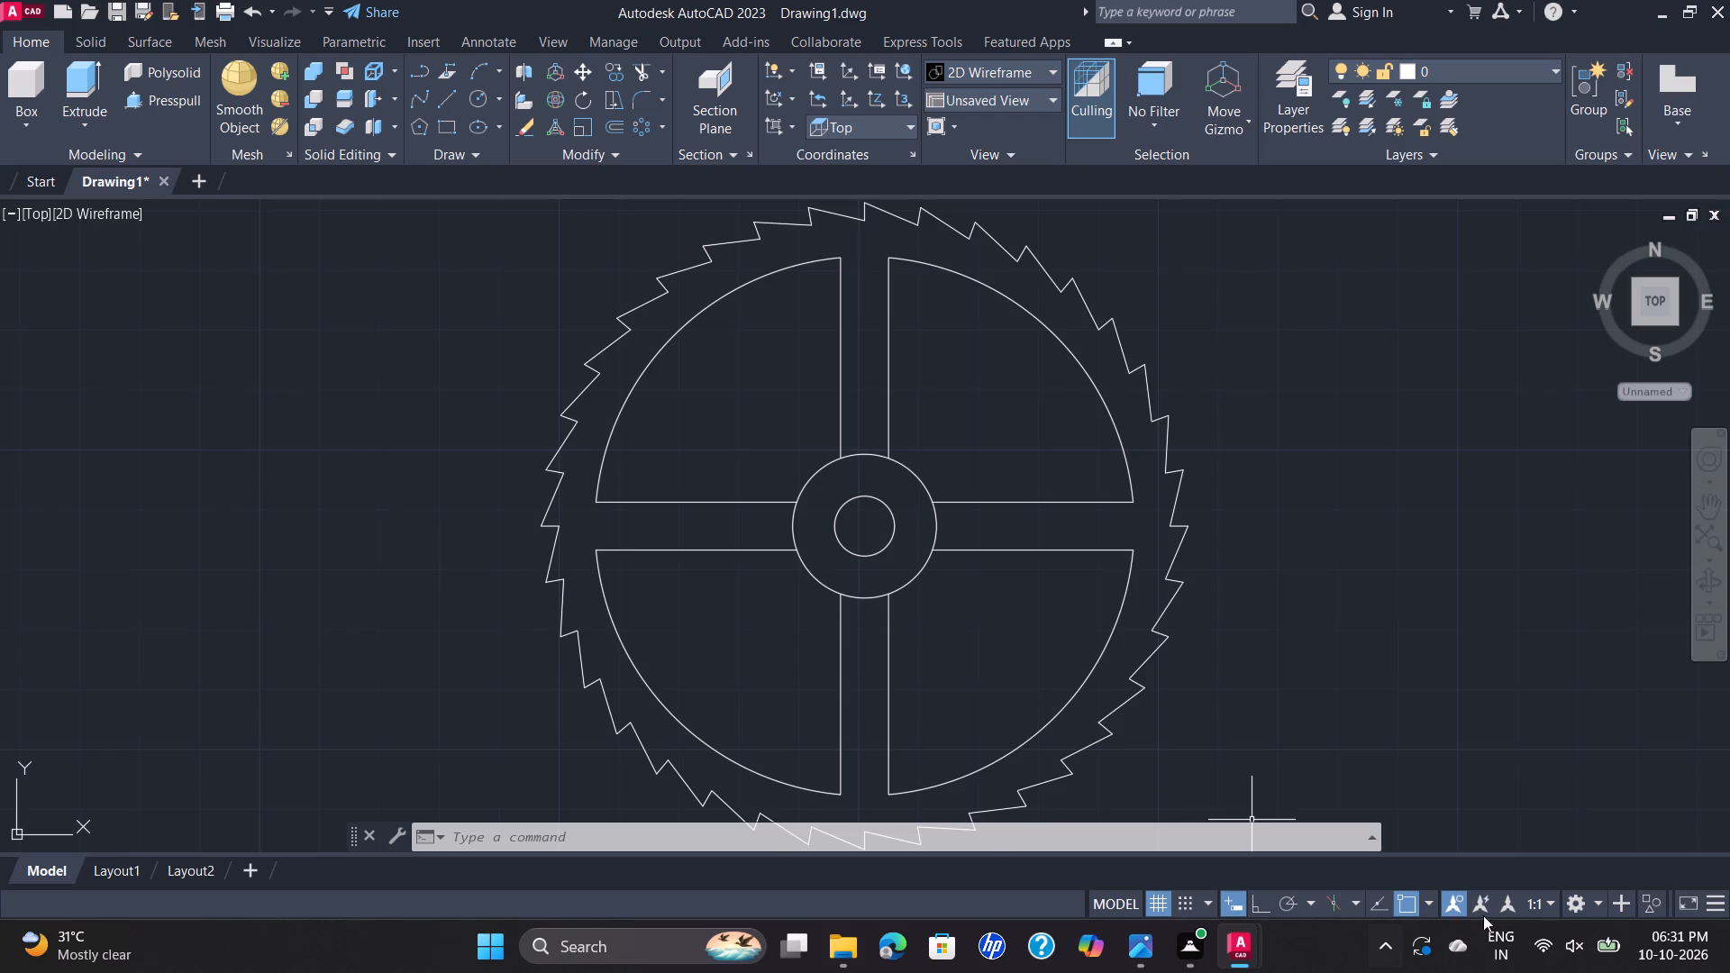
Switch the workspace to Drafting & Annotation.
{"action": "left_click", "coordinate": [1598, 896]}
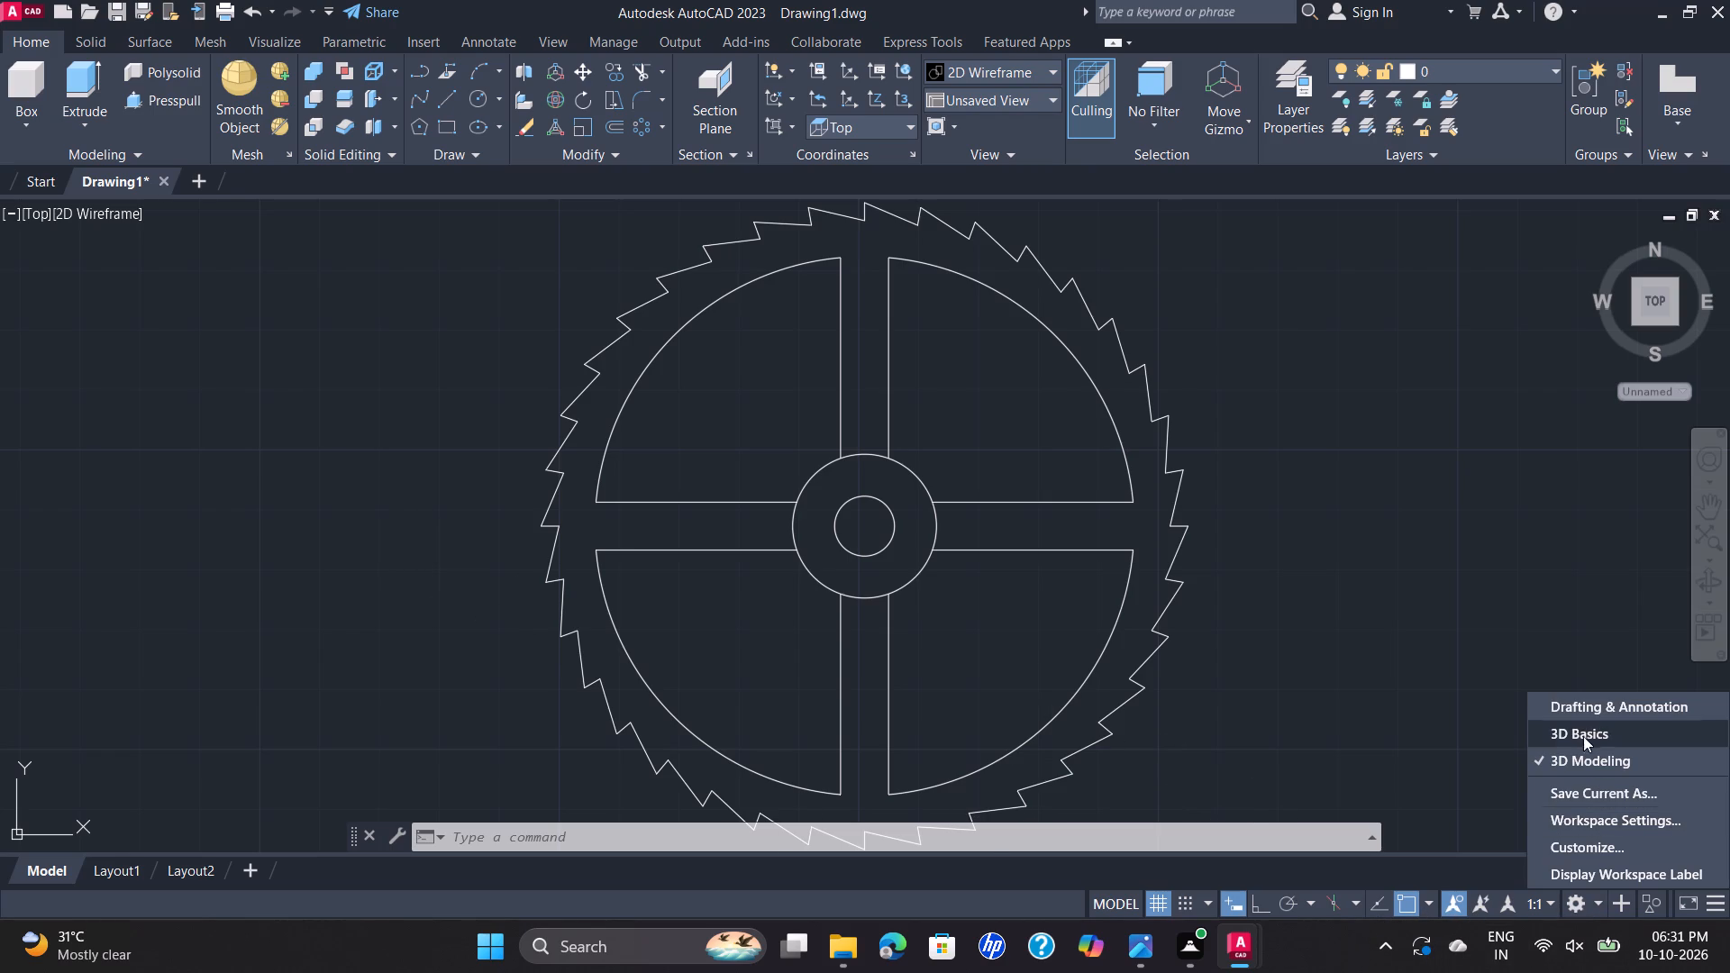
{"action": "left_click", "coordinate": [1586, 718]}
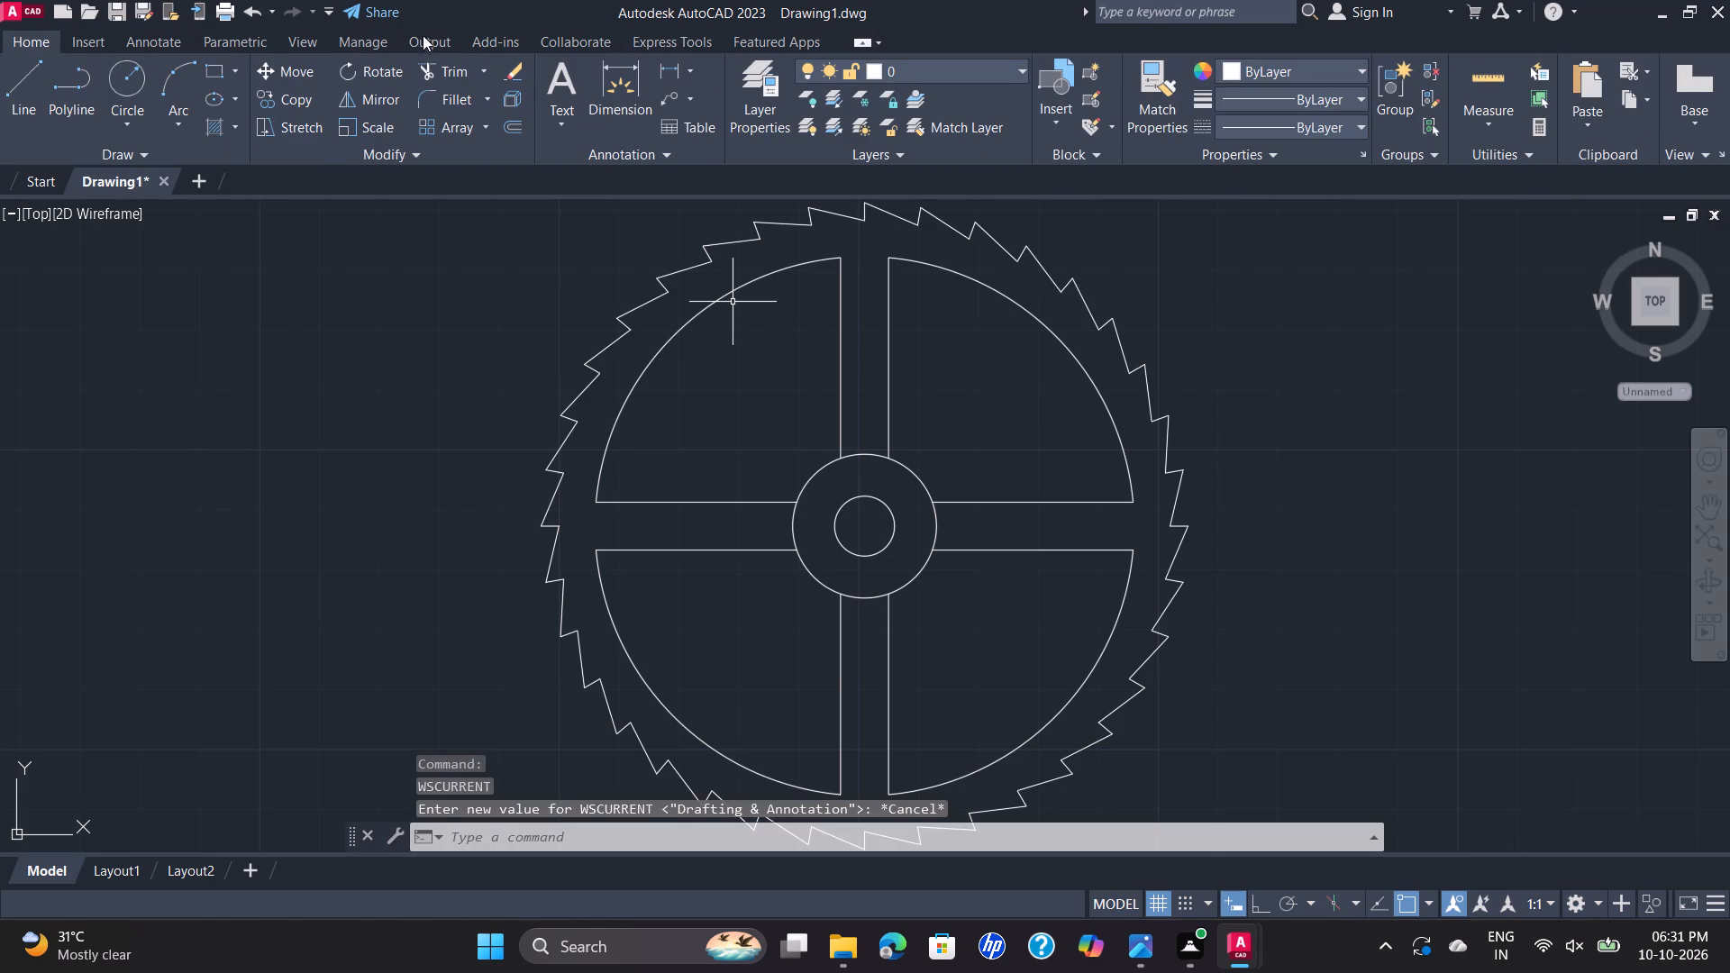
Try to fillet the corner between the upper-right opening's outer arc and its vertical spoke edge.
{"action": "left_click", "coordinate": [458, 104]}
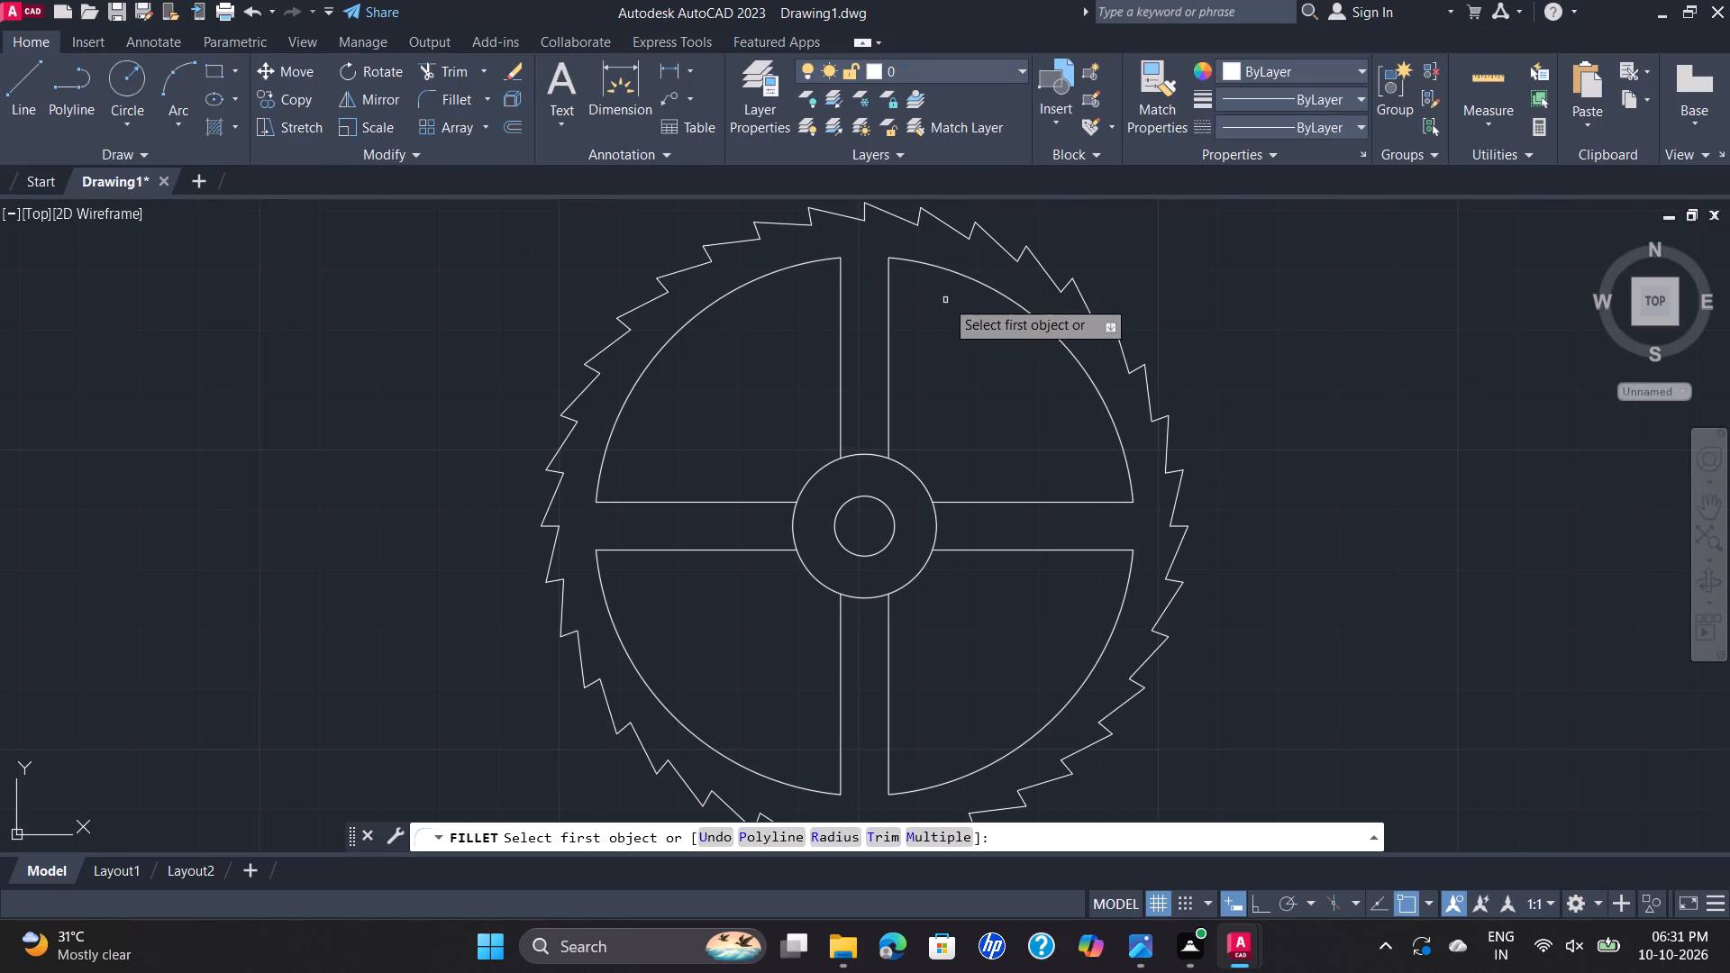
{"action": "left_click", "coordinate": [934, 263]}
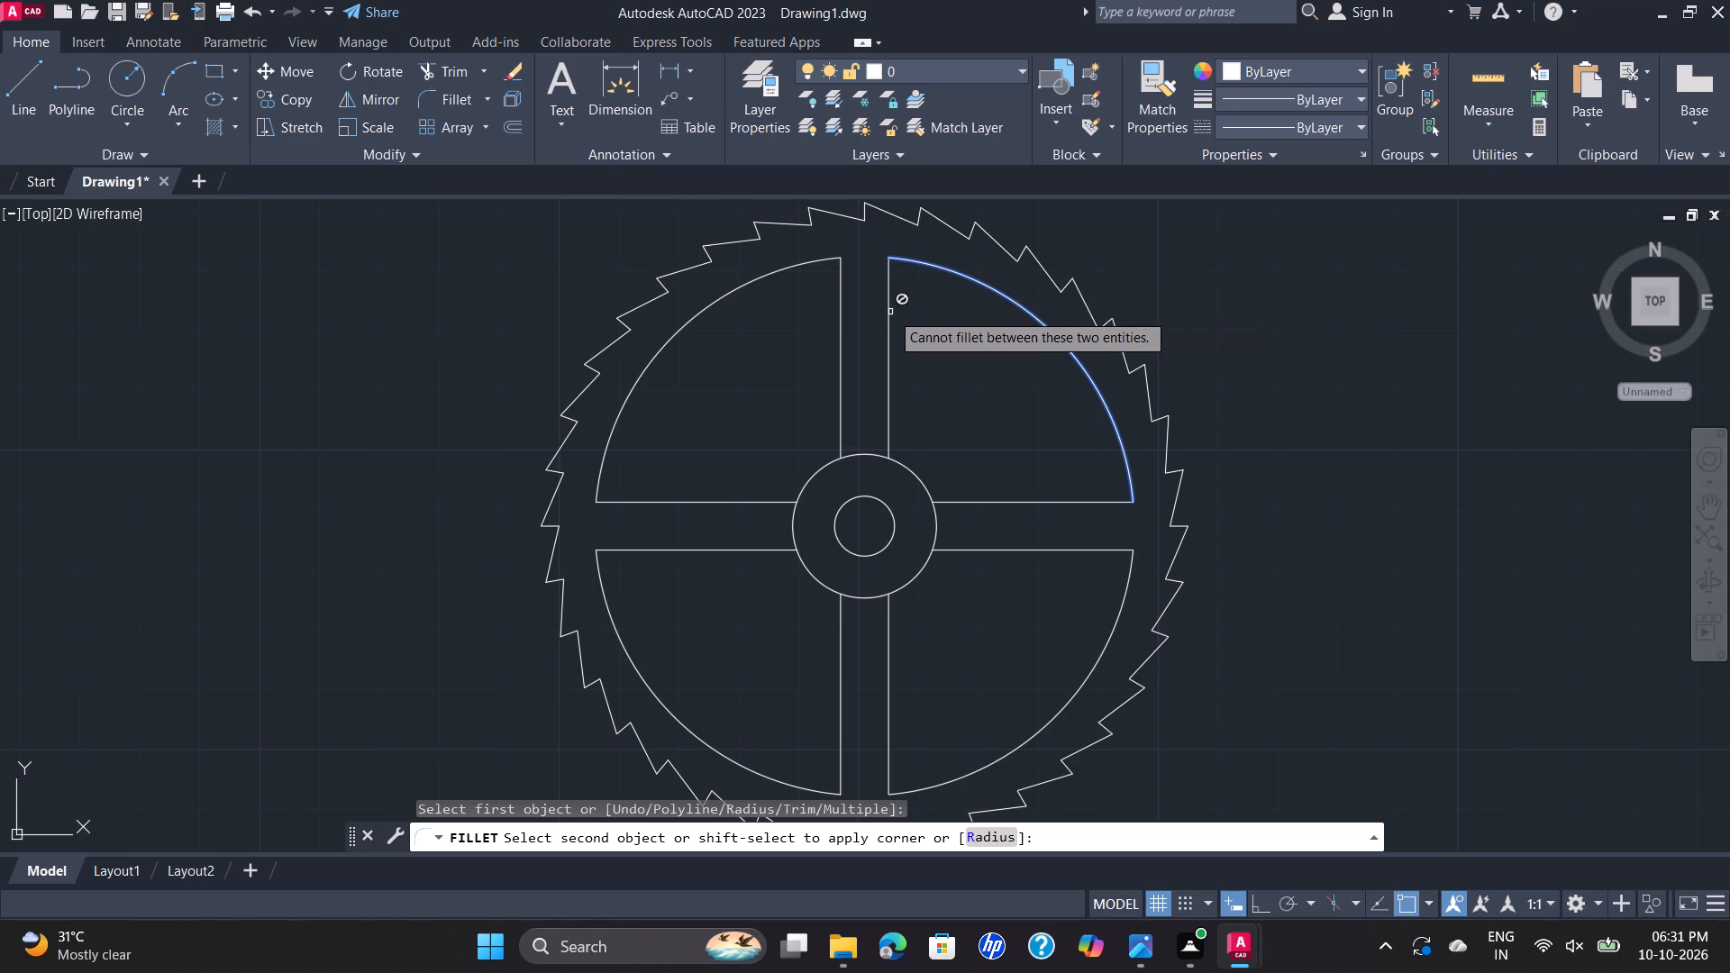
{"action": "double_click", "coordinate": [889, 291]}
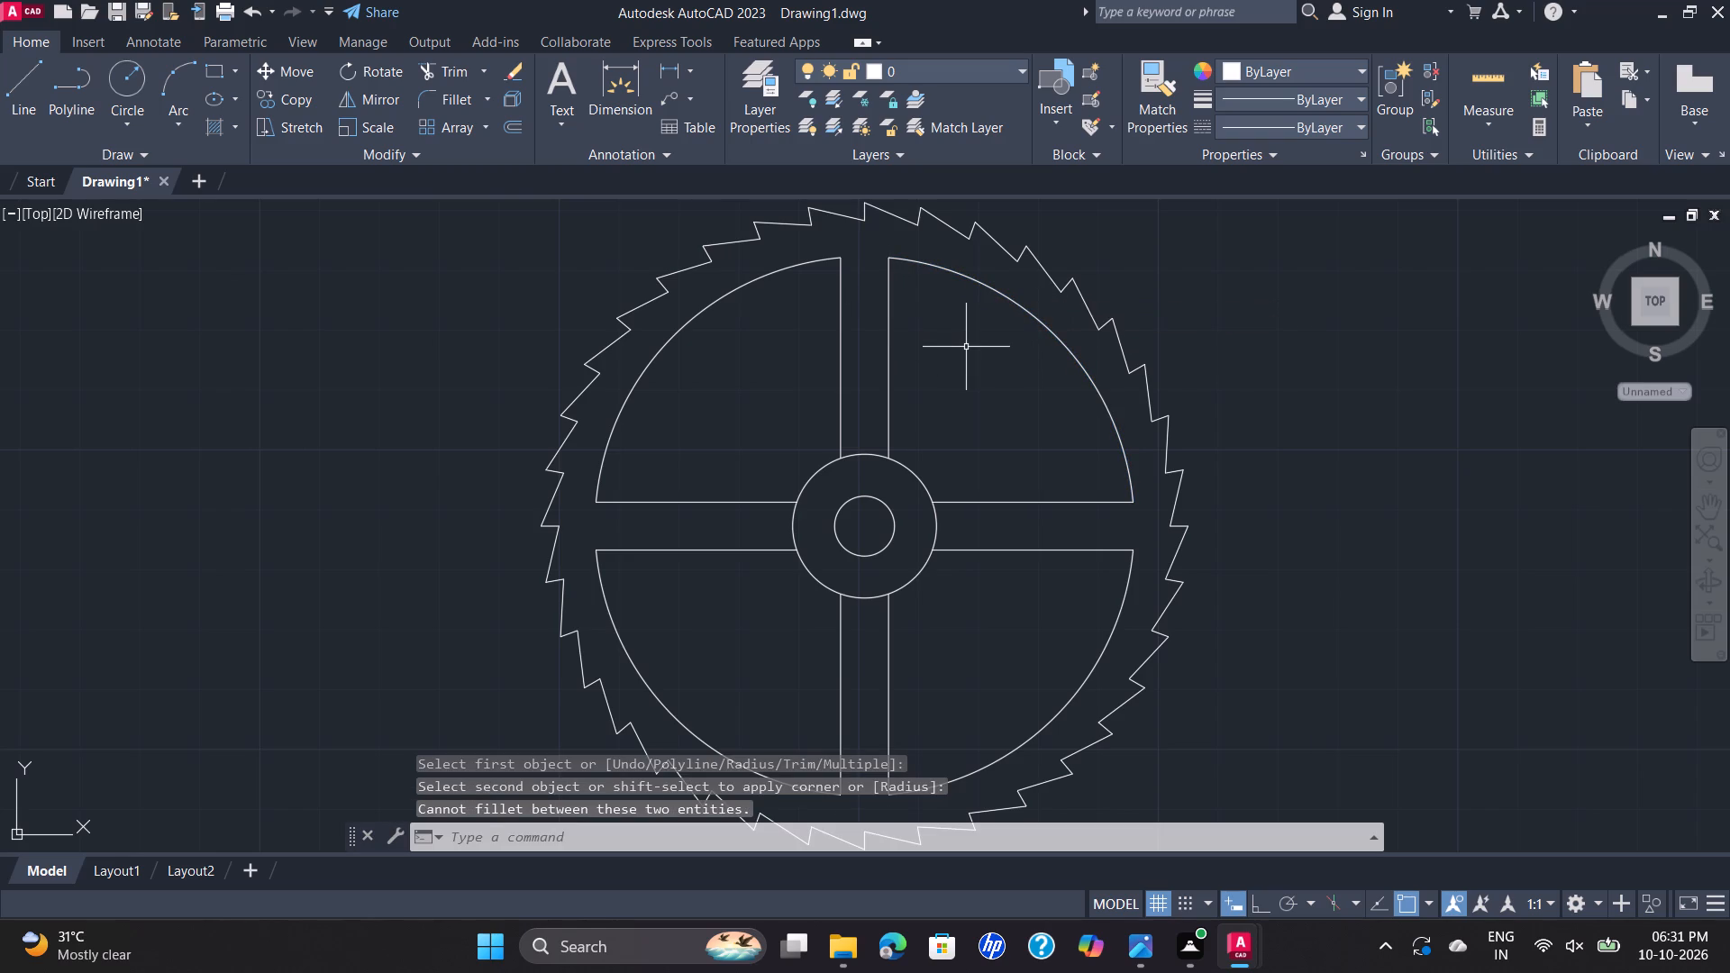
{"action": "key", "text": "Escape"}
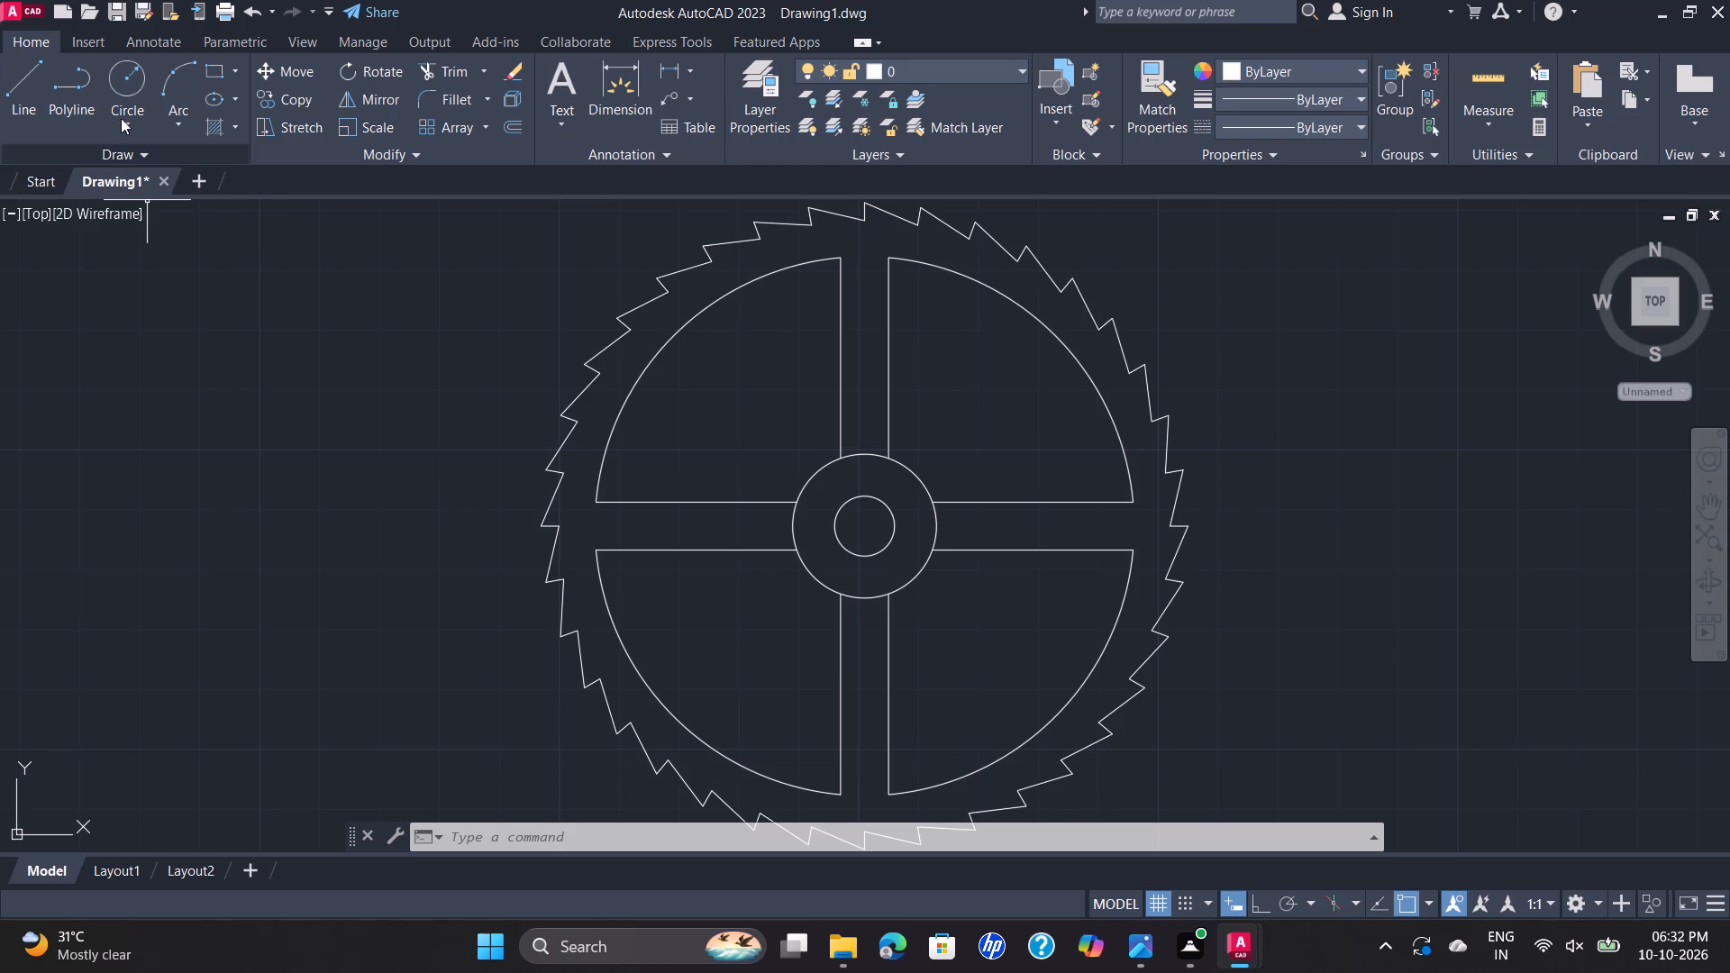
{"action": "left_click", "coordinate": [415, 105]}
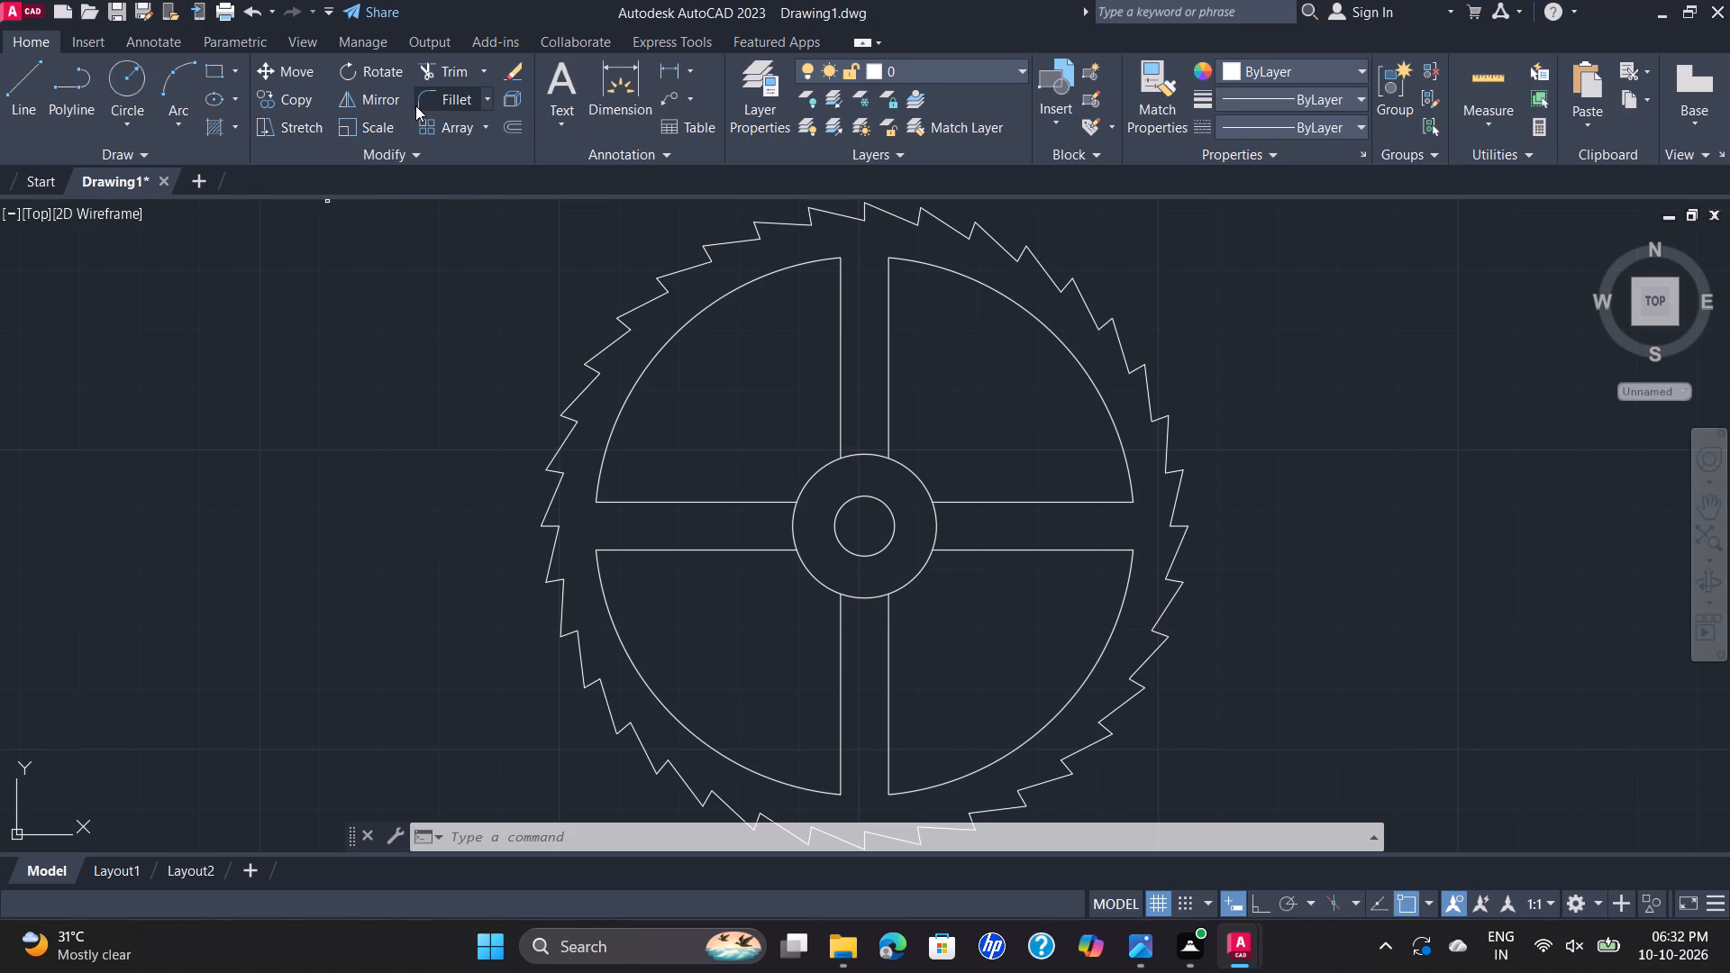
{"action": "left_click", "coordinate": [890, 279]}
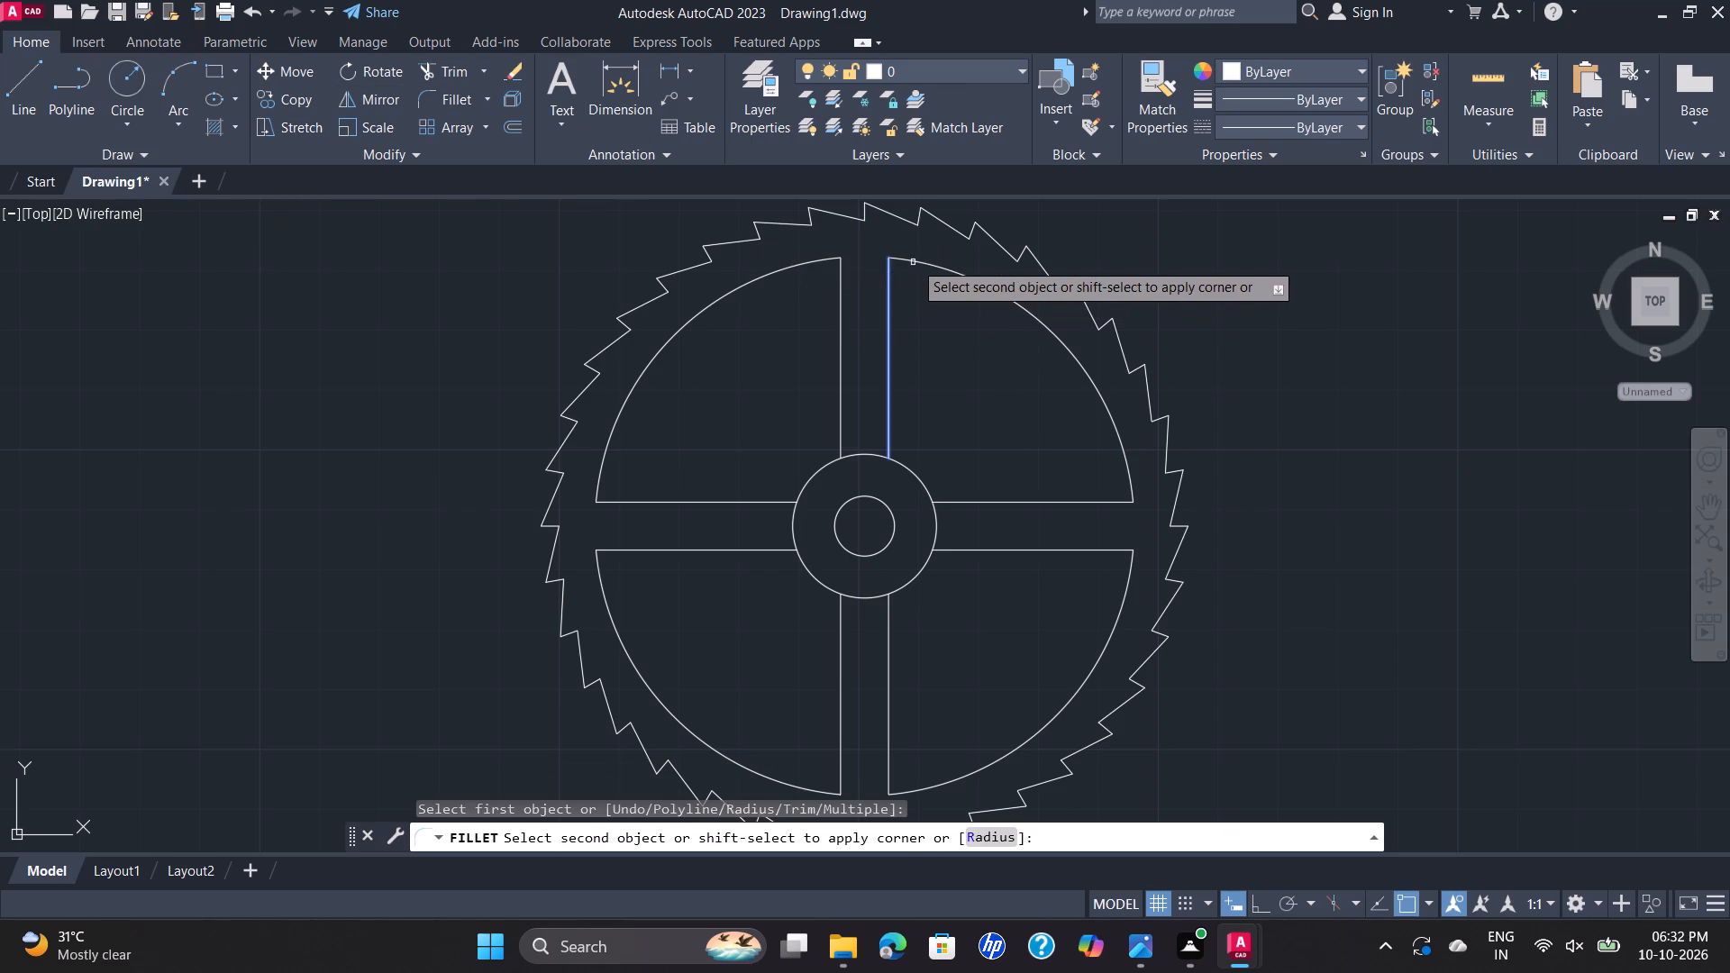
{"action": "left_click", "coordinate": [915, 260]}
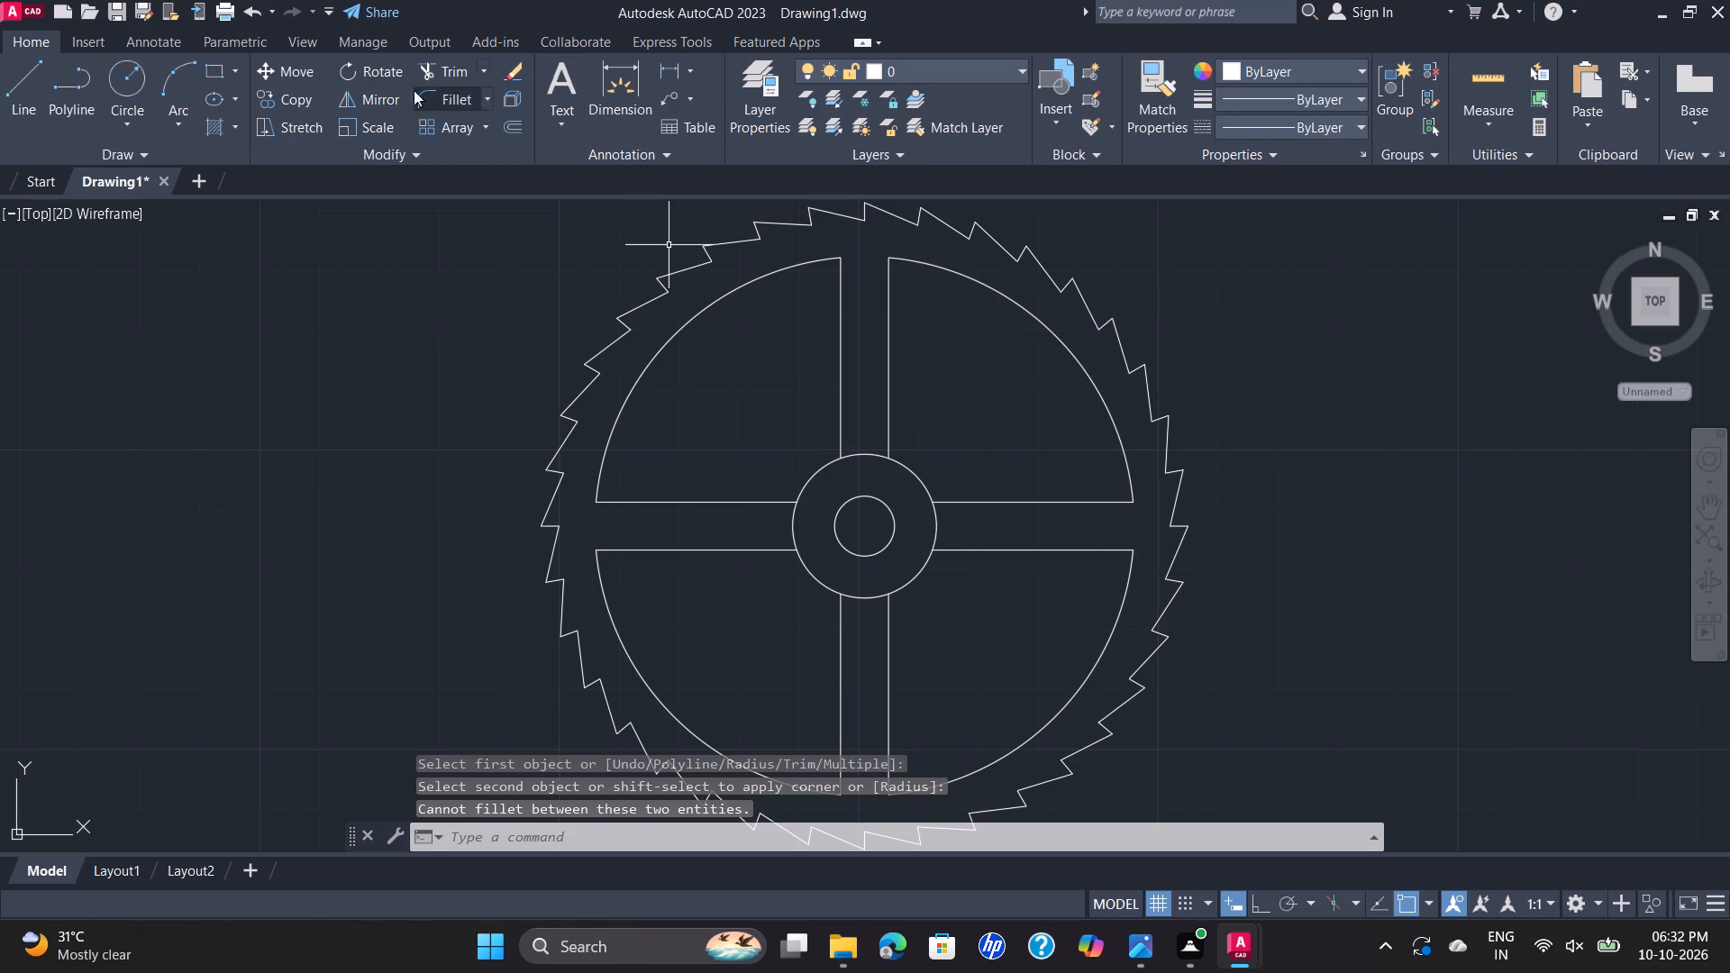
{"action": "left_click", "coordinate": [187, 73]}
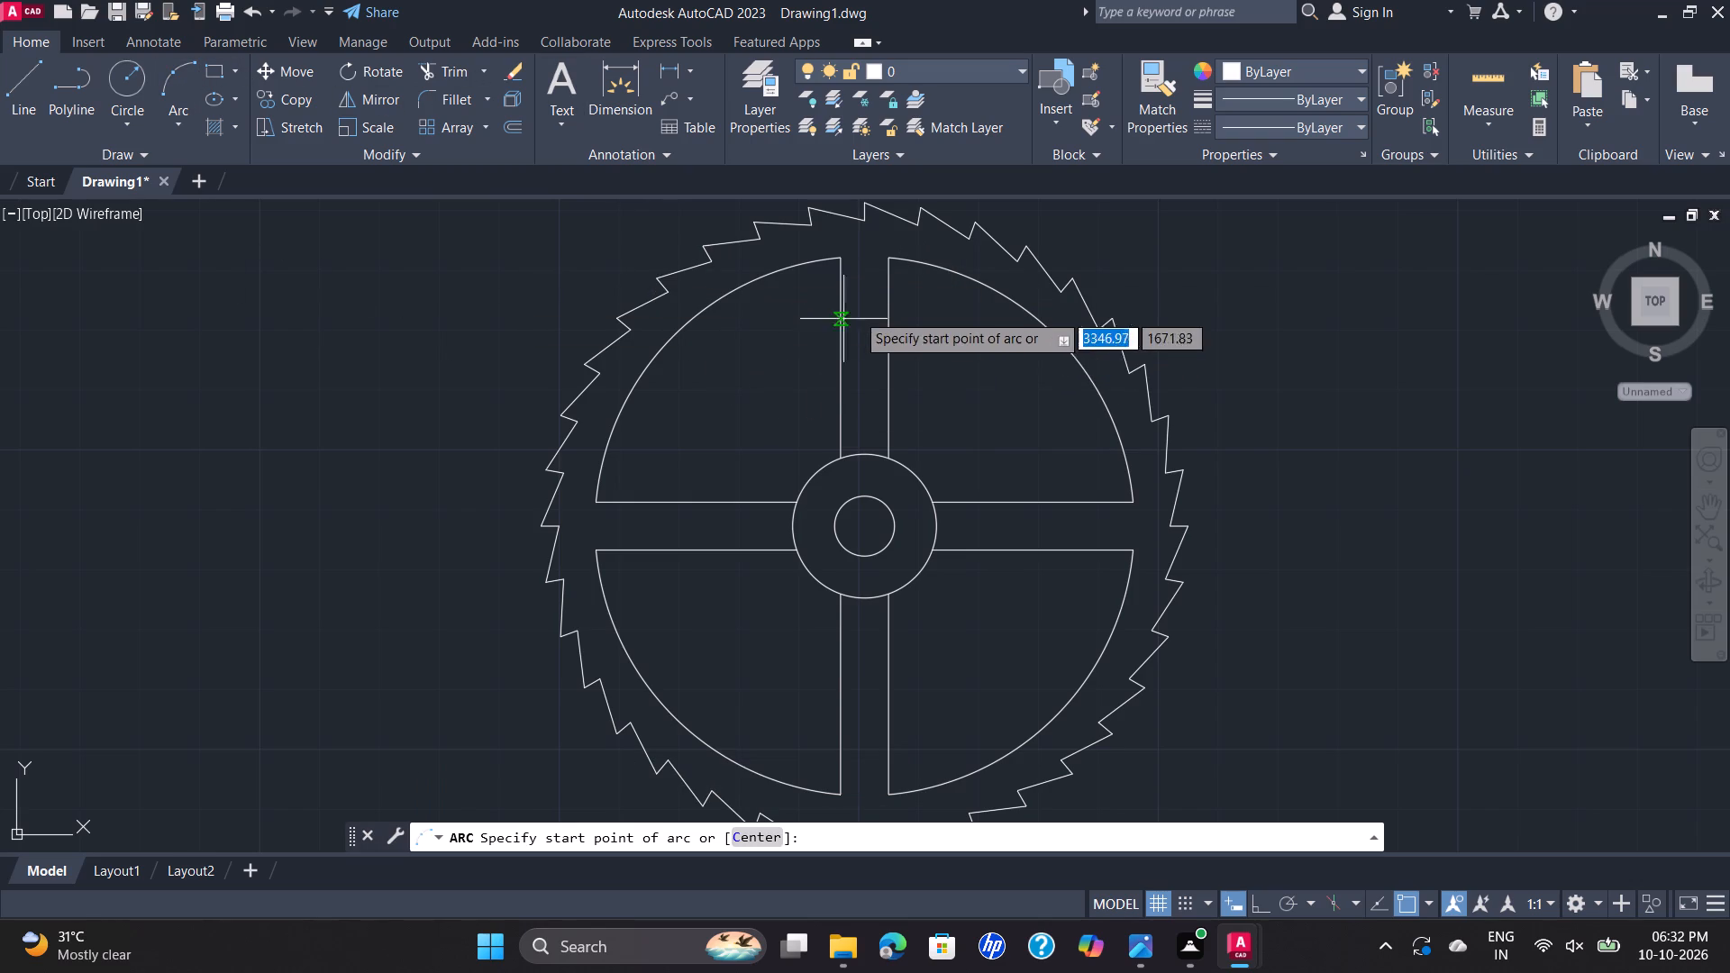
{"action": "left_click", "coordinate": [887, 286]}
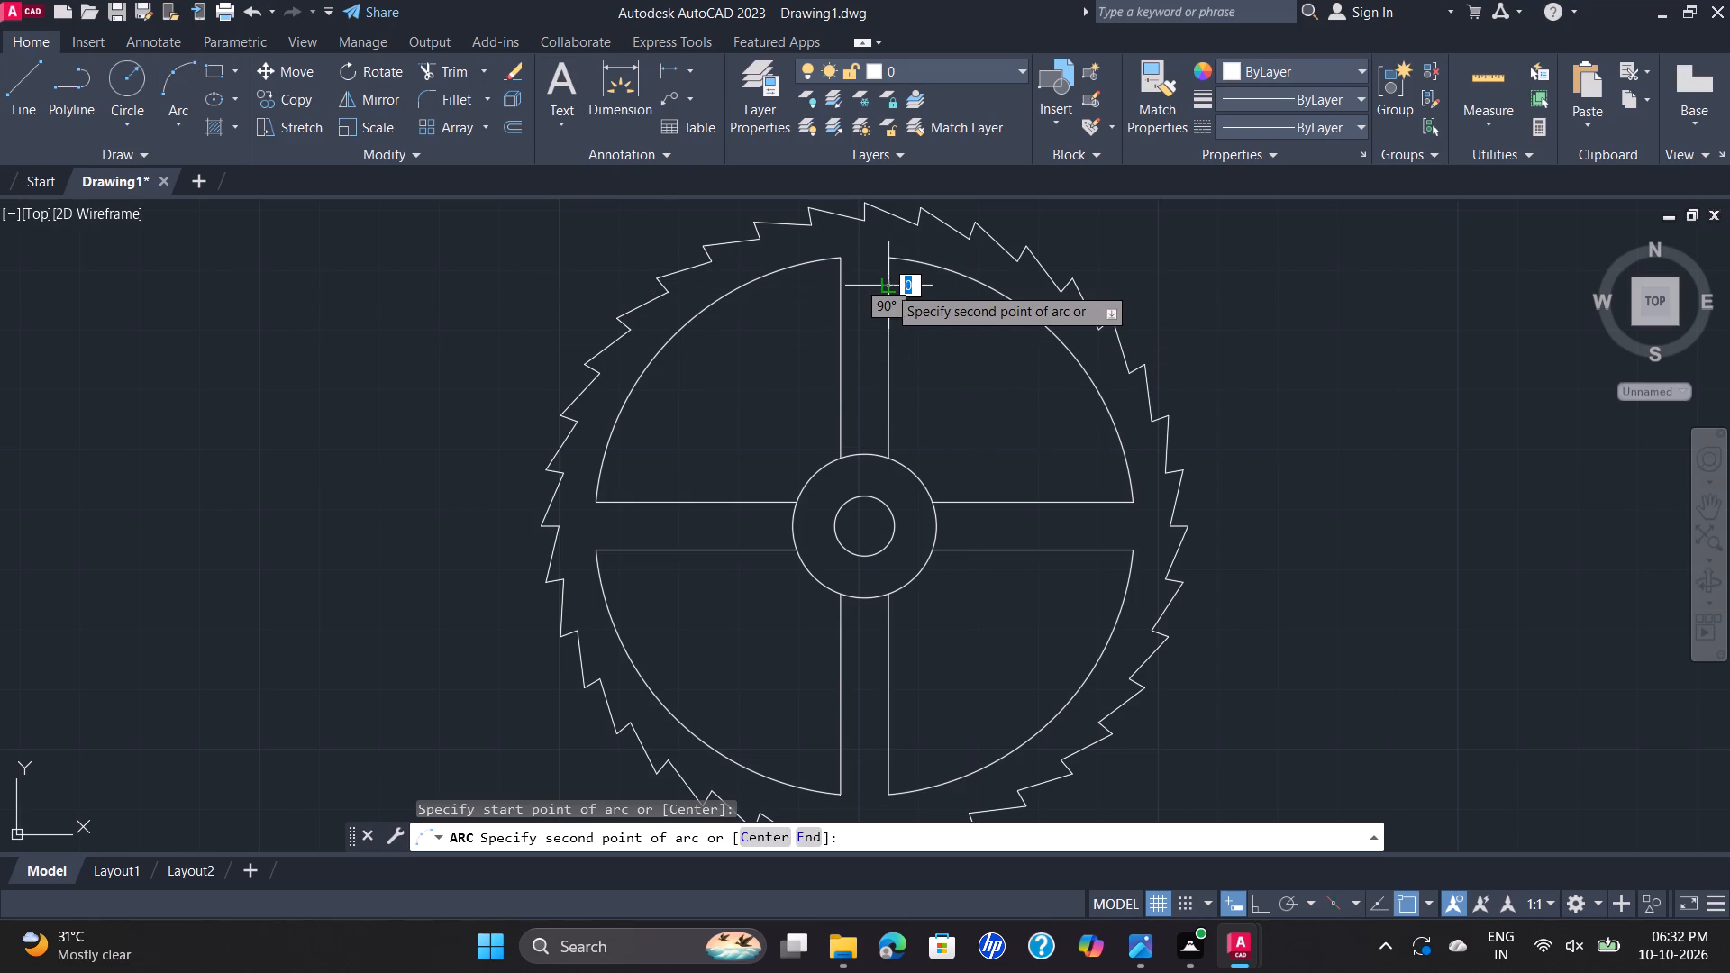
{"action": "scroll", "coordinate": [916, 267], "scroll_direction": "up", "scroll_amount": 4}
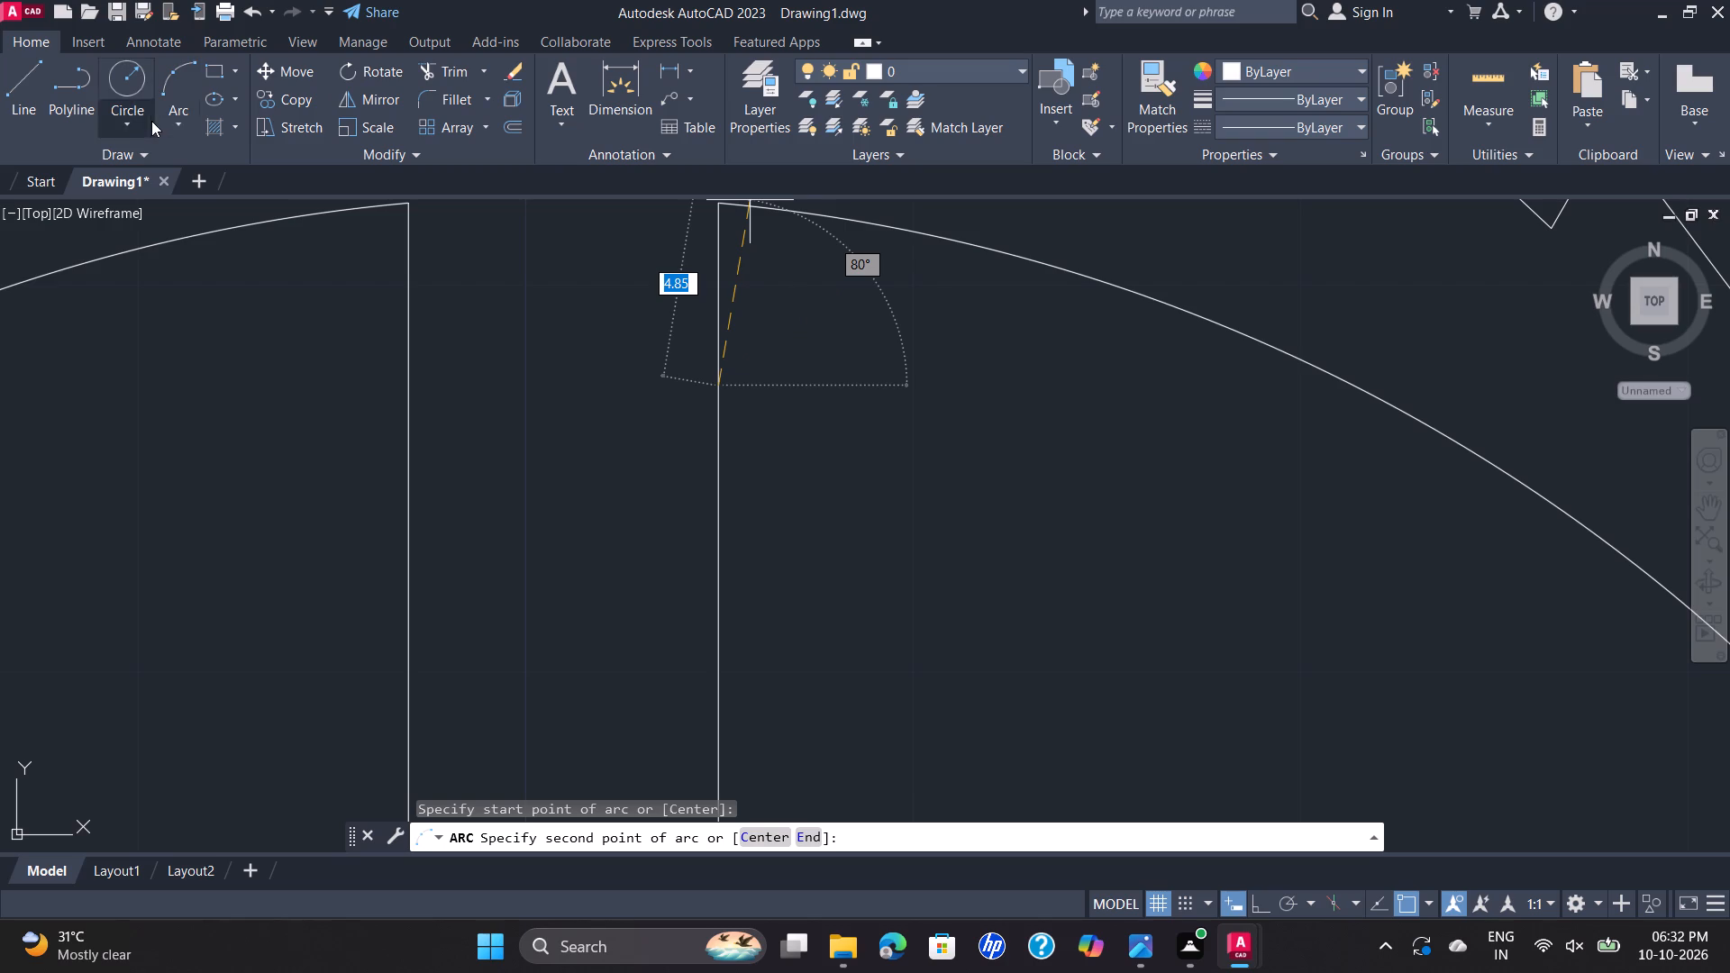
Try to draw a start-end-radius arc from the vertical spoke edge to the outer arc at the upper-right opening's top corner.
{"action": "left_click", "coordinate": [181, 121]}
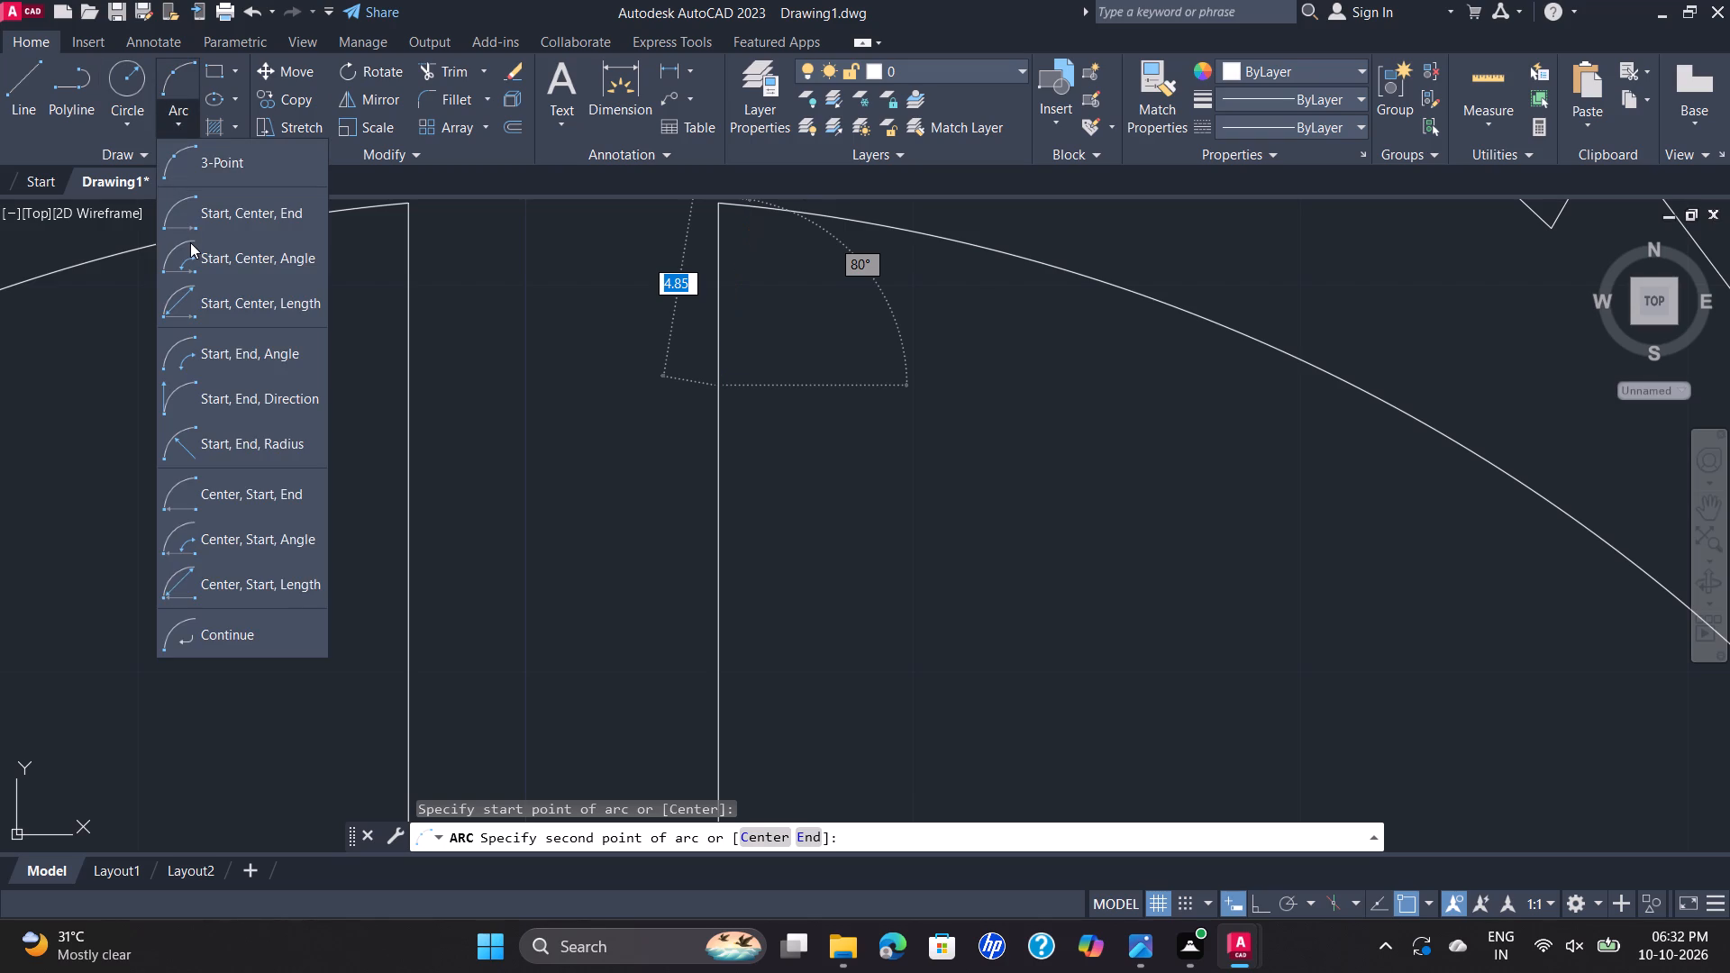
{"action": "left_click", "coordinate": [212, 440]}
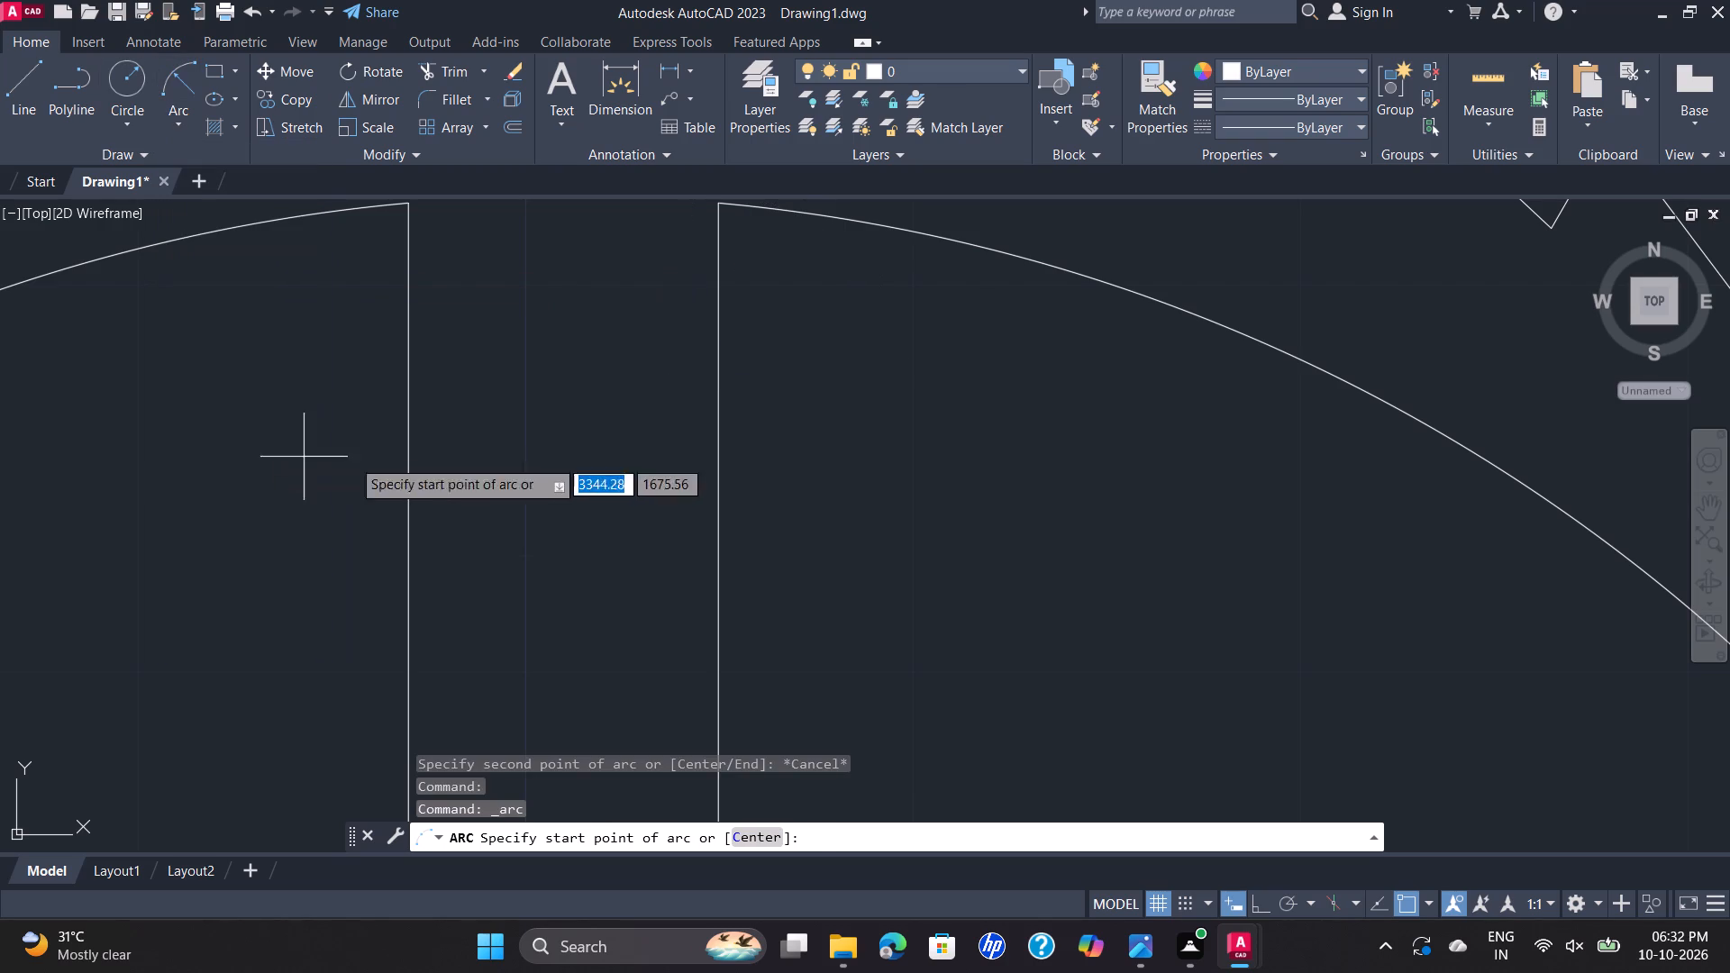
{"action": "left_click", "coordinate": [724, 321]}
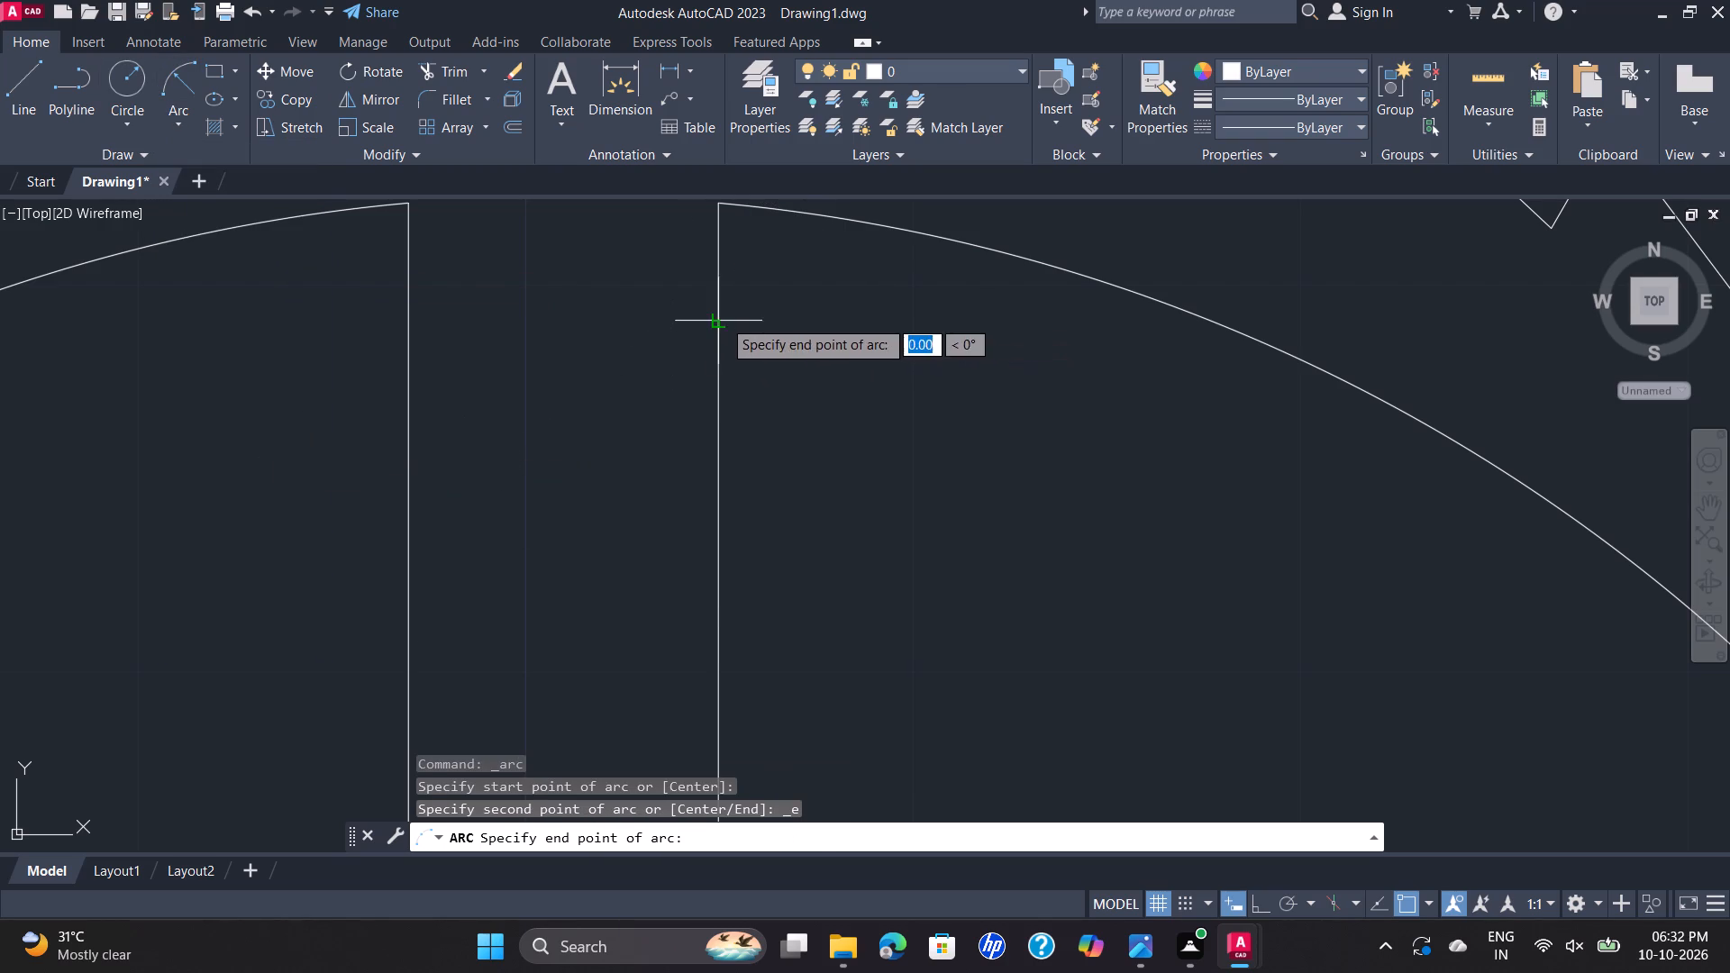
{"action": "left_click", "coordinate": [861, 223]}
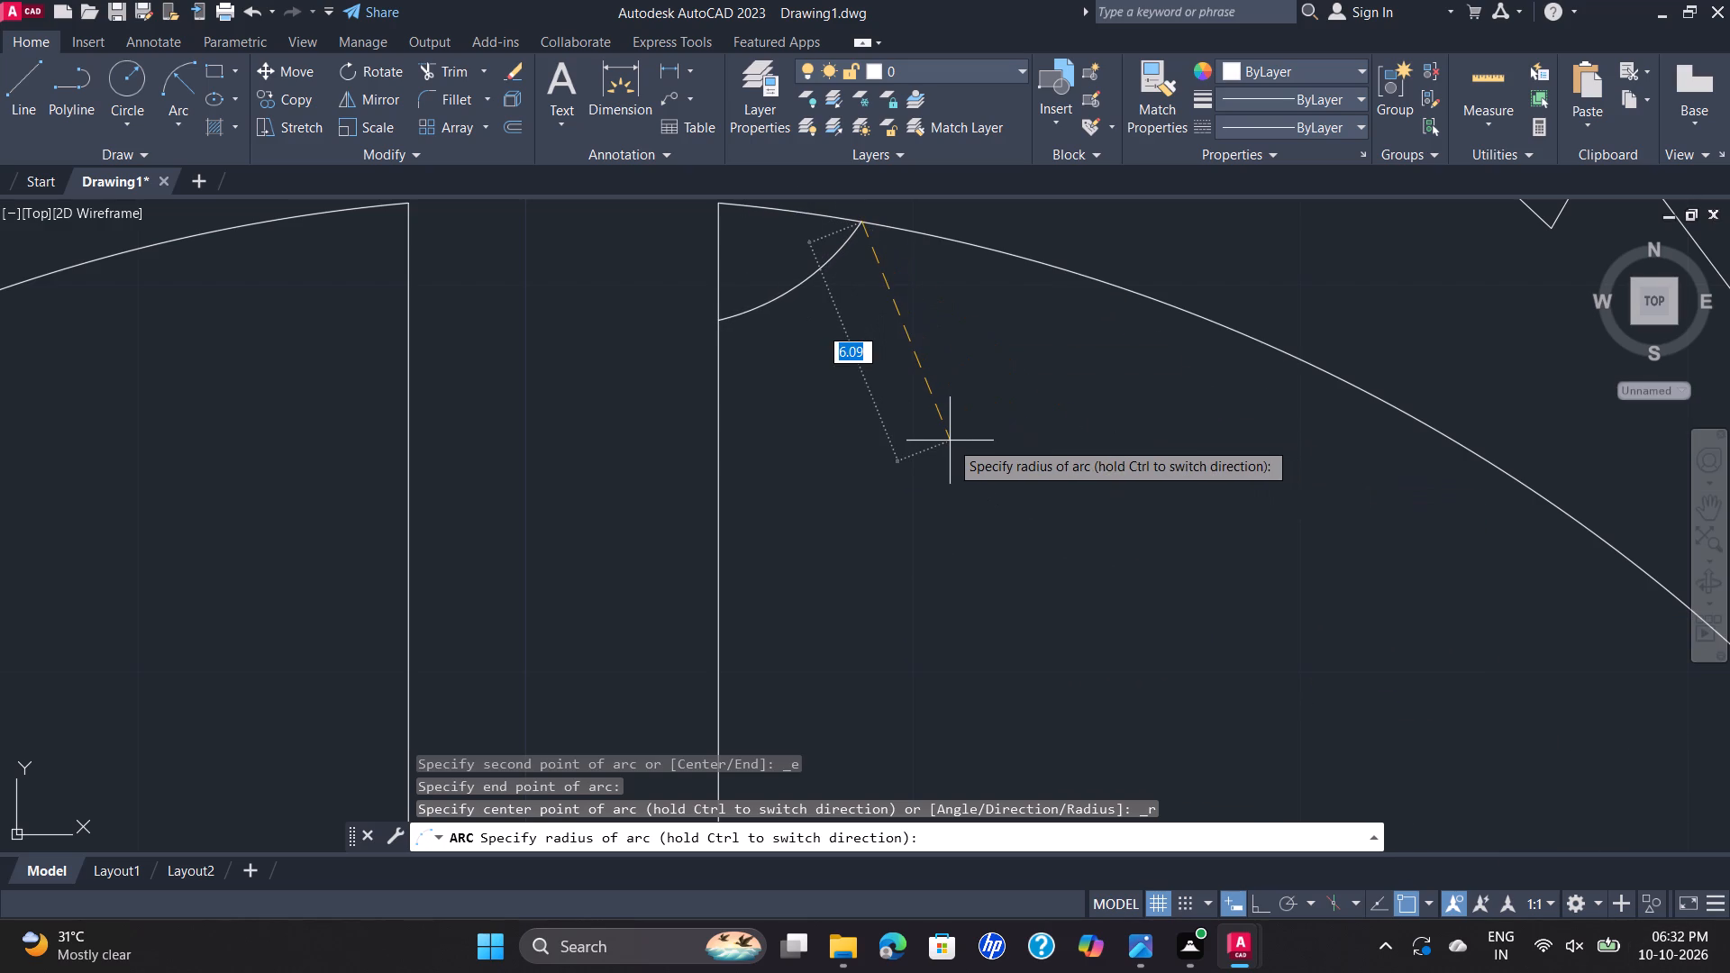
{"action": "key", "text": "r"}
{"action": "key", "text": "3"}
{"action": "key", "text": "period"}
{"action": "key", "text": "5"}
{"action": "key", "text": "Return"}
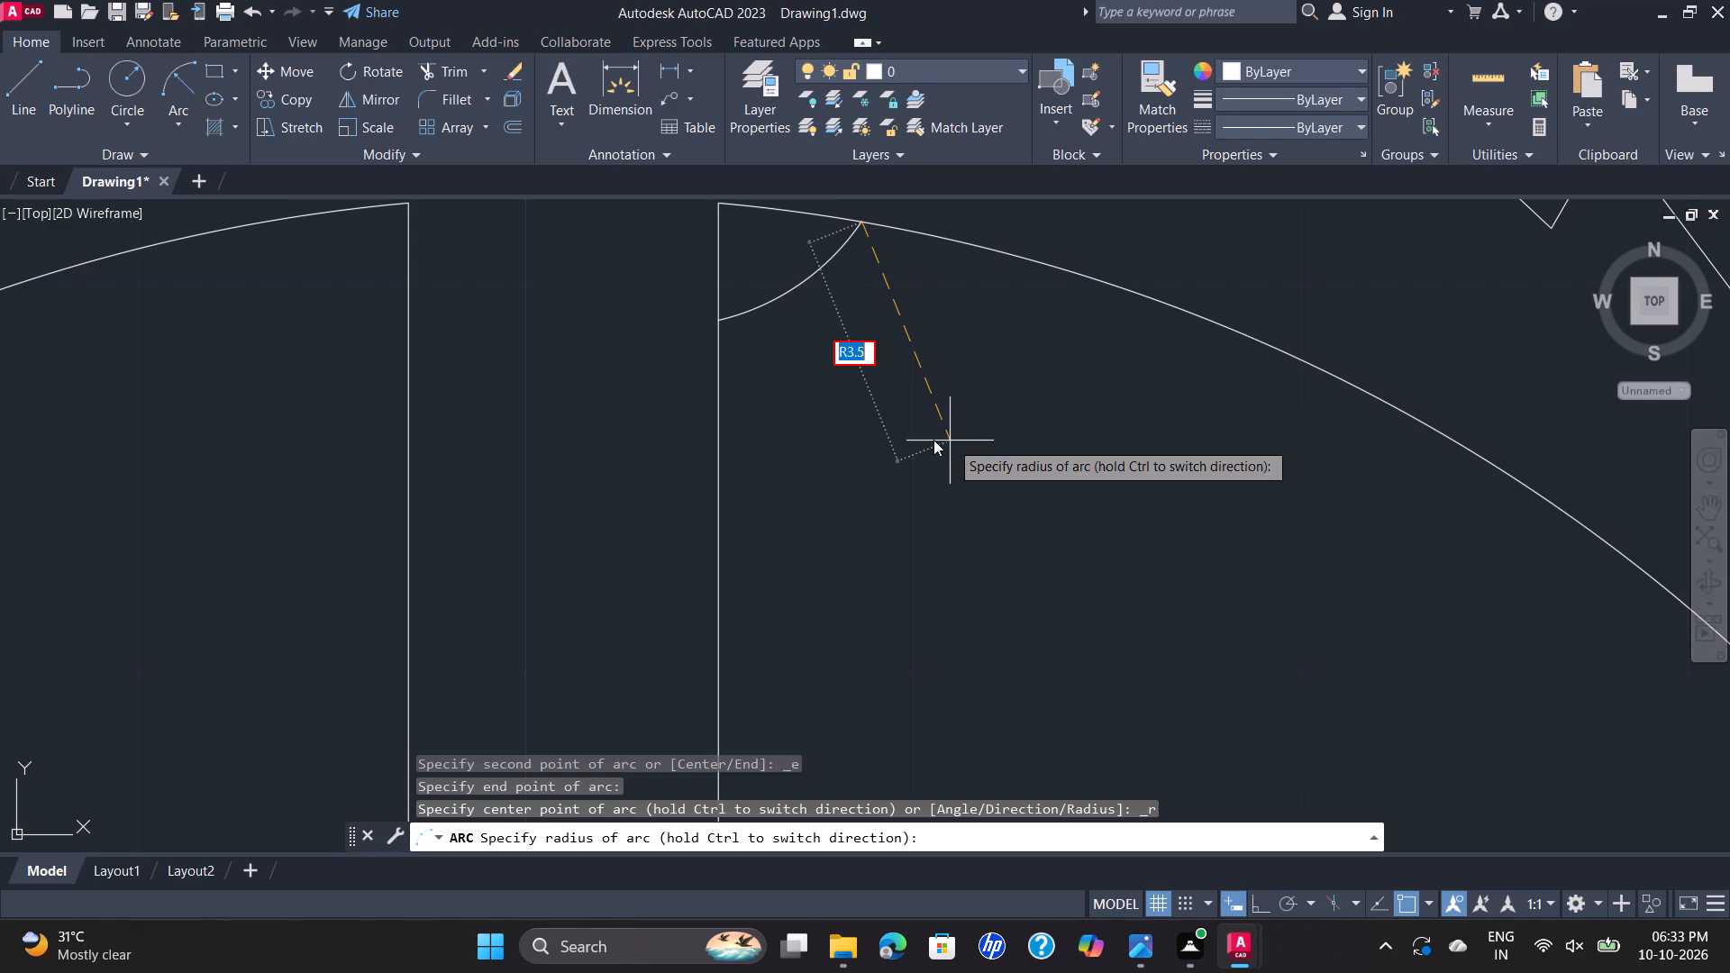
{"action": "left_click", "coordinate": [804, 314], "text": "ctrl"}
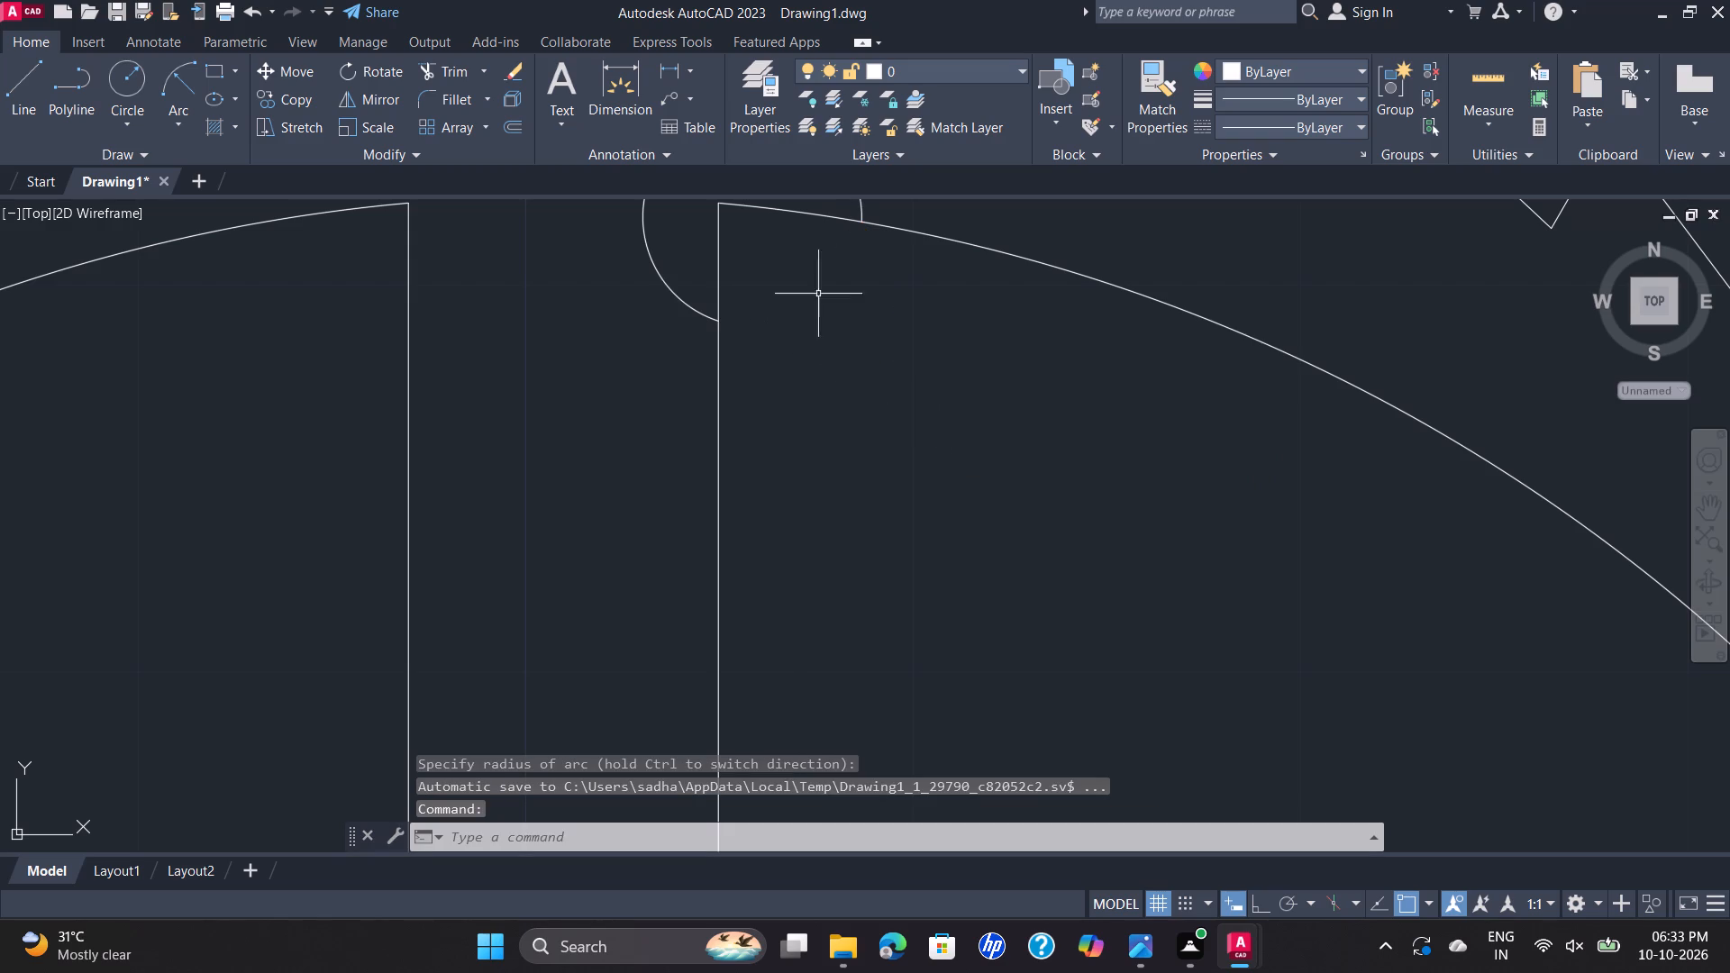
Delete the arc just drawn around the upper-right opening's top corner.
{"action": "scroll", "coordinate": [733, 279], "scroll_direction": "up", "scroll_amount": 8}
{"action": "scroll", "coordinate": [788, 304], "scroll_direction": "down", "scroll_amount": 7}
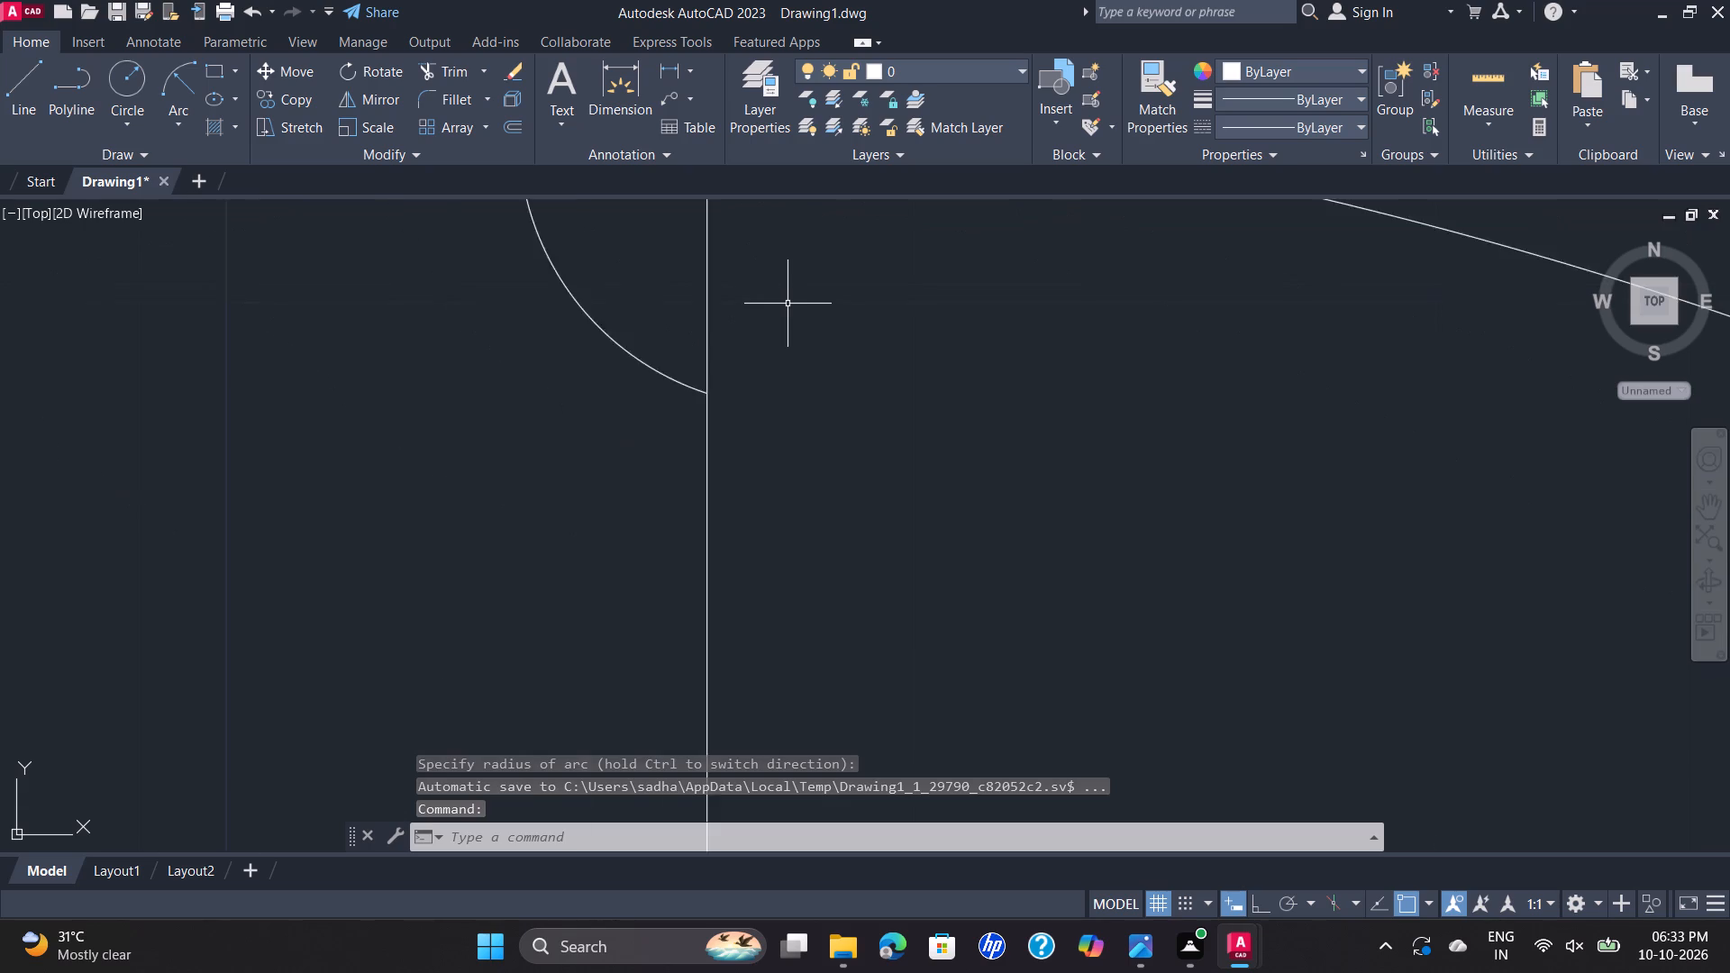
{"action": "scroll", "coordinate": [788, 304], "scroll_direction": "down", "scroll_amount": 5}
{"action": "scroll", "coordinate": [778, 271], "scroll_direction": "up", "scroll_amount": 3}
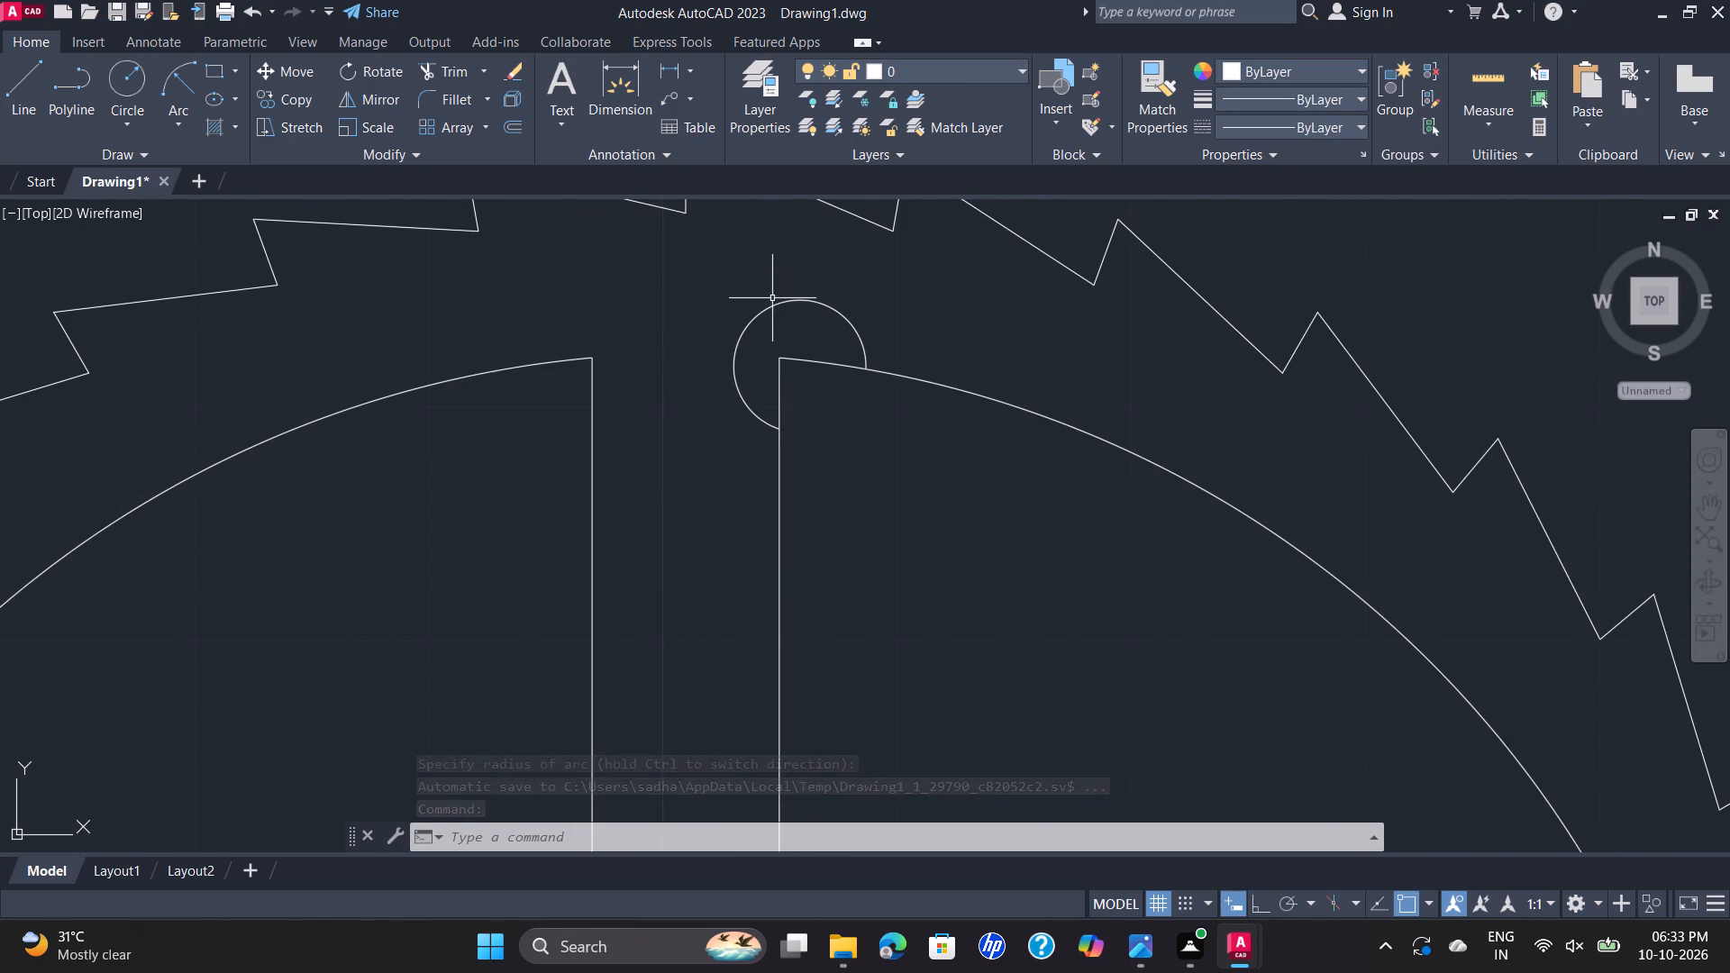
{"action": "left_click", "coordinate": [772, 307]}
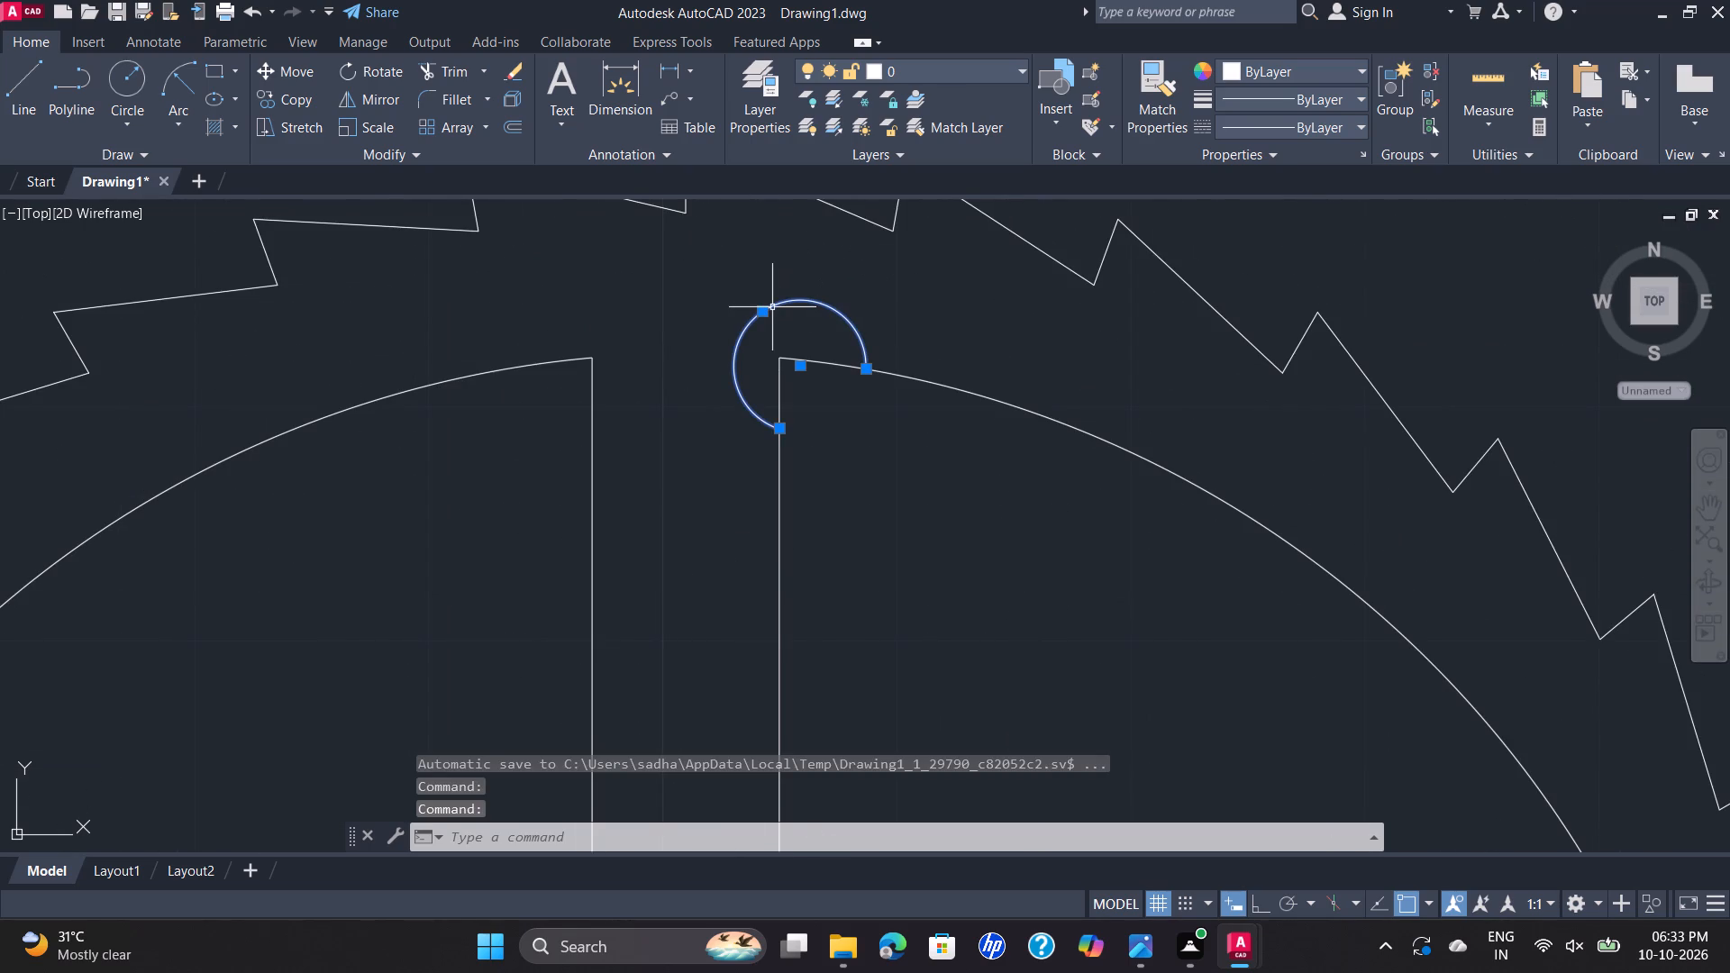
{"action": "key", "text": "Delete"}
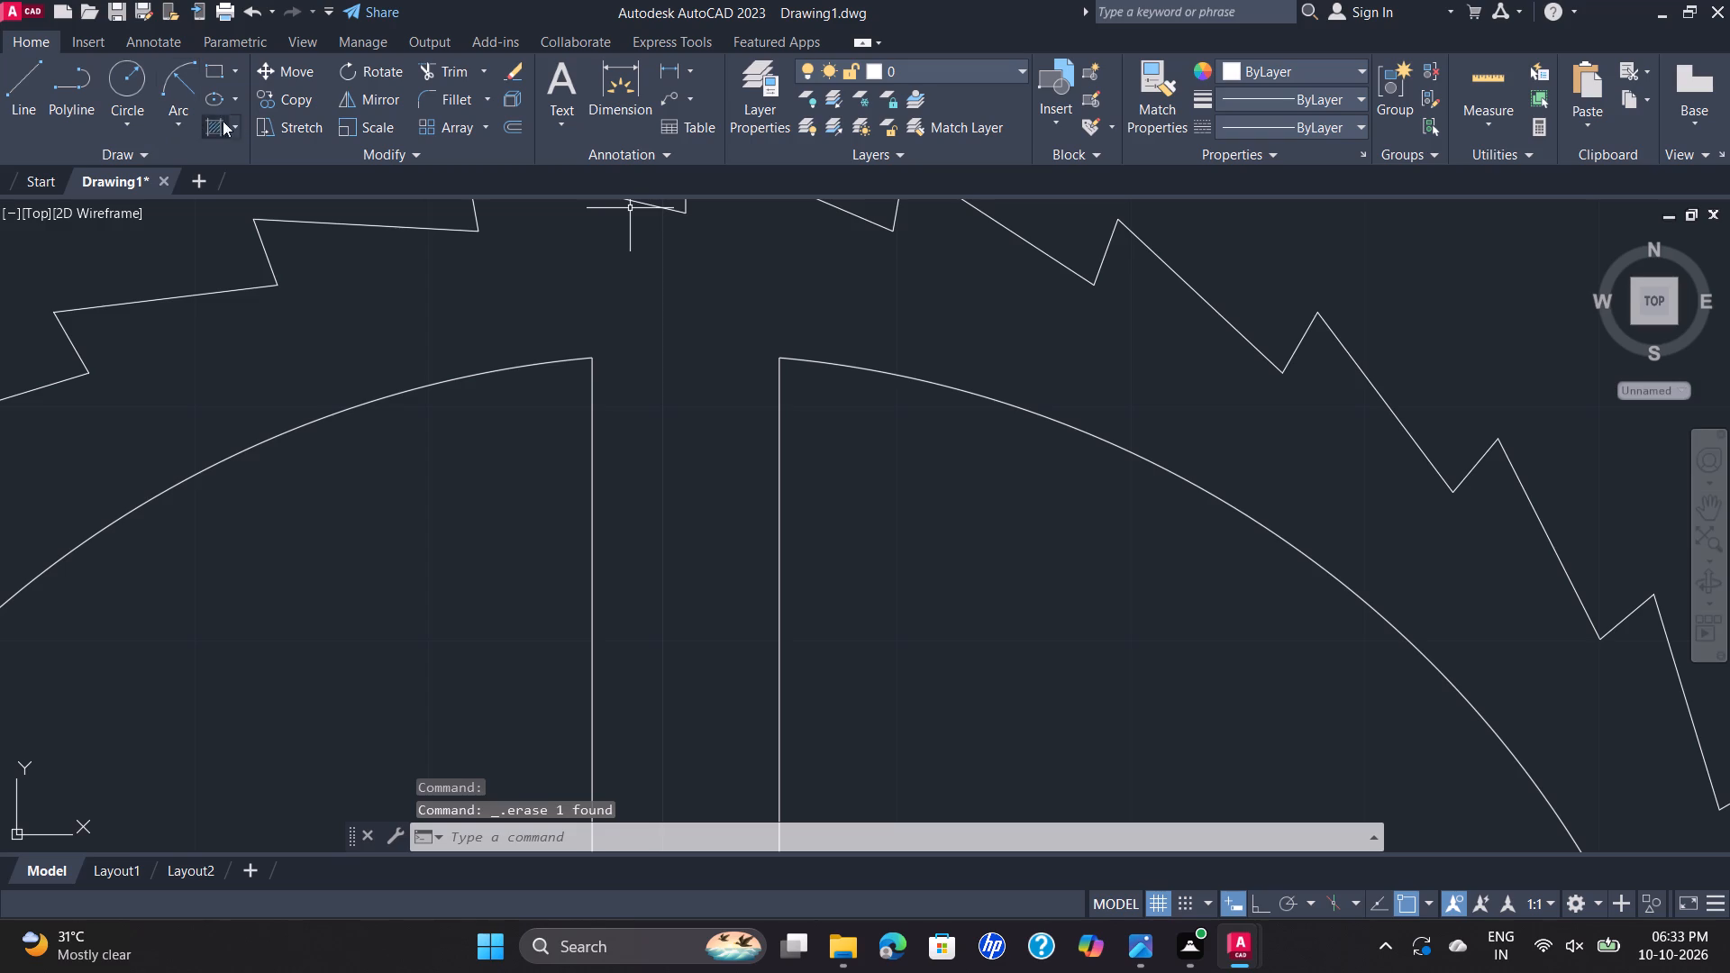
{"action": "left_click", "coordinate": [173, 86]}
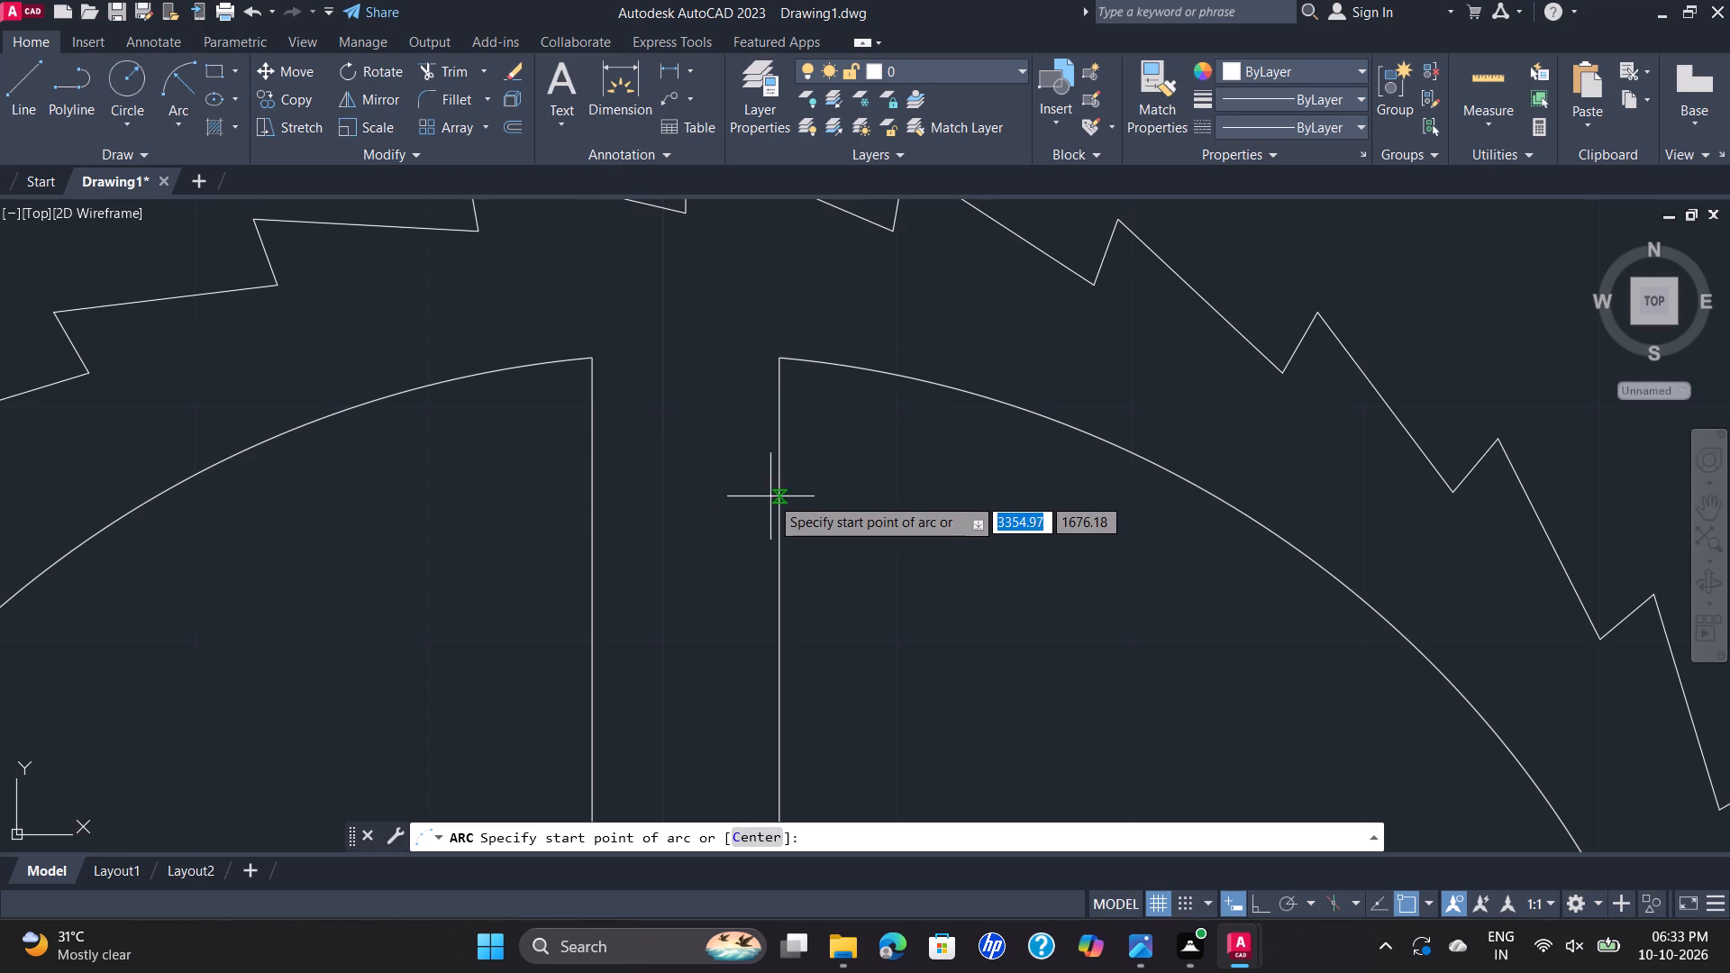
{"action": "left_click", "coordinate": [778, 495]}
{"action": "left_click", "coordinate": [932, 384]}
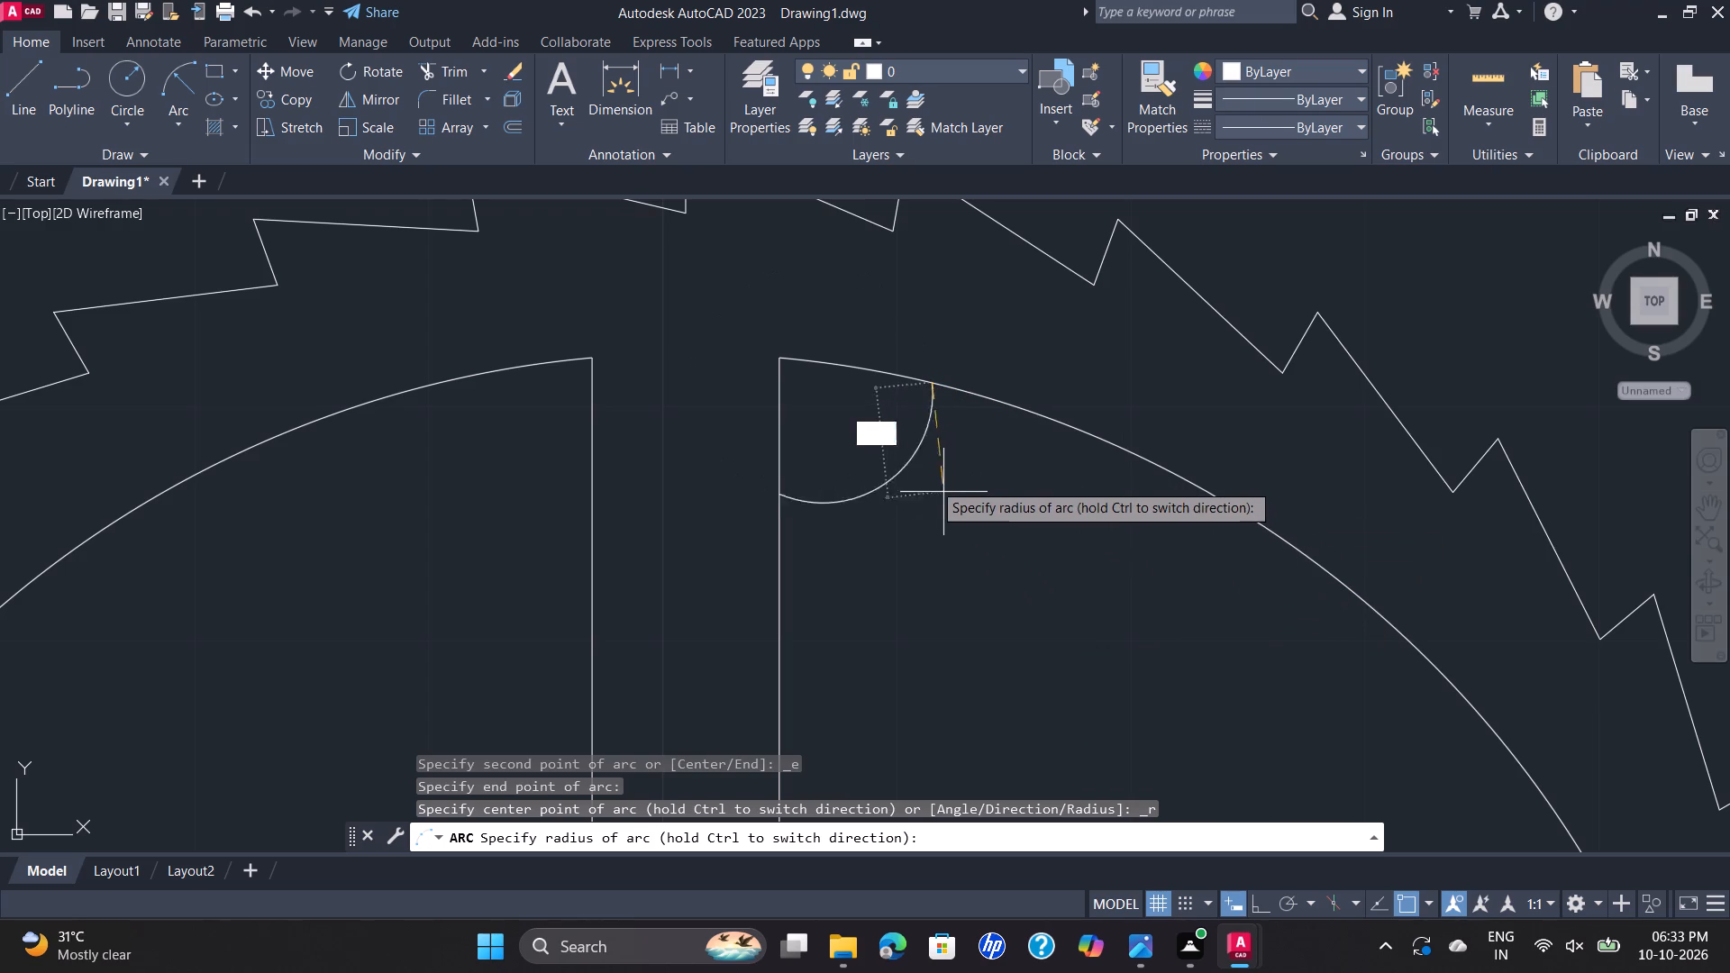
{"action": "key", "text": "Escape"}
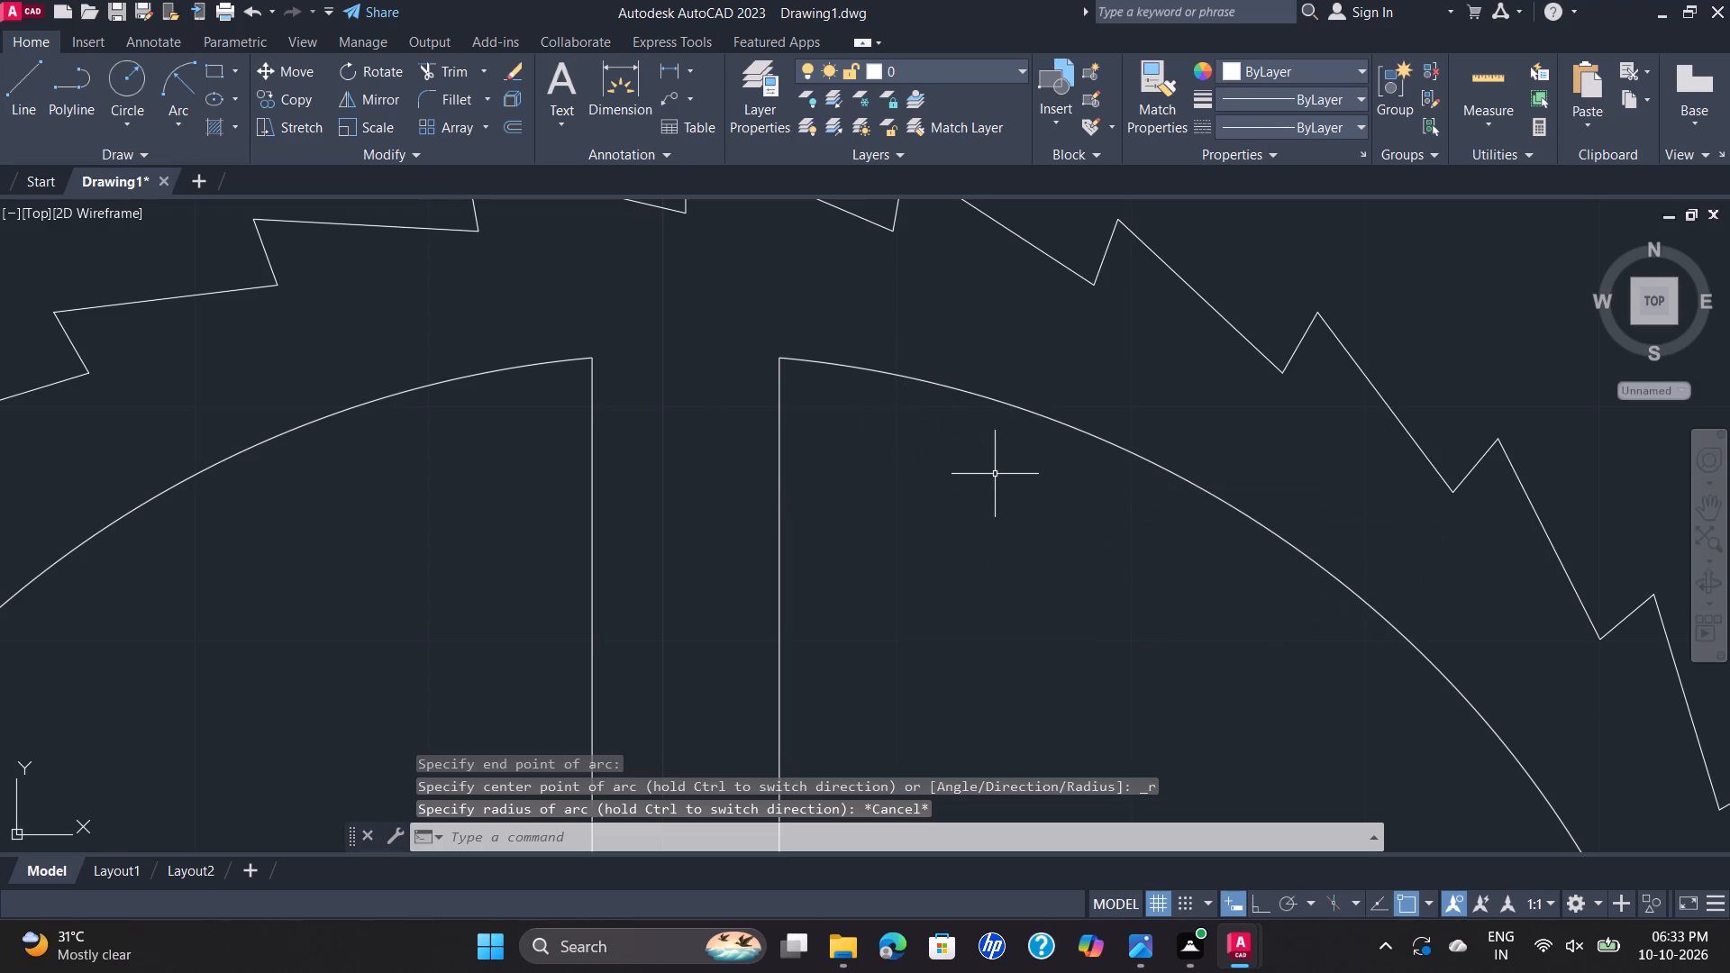
Draw a start-end-radius arc of radius 3.5 from the upper-right opening's outer arc to its vertical spoke edge, rounding the top corner.
{"action": "left_click", "coordinate": [178, 76]}
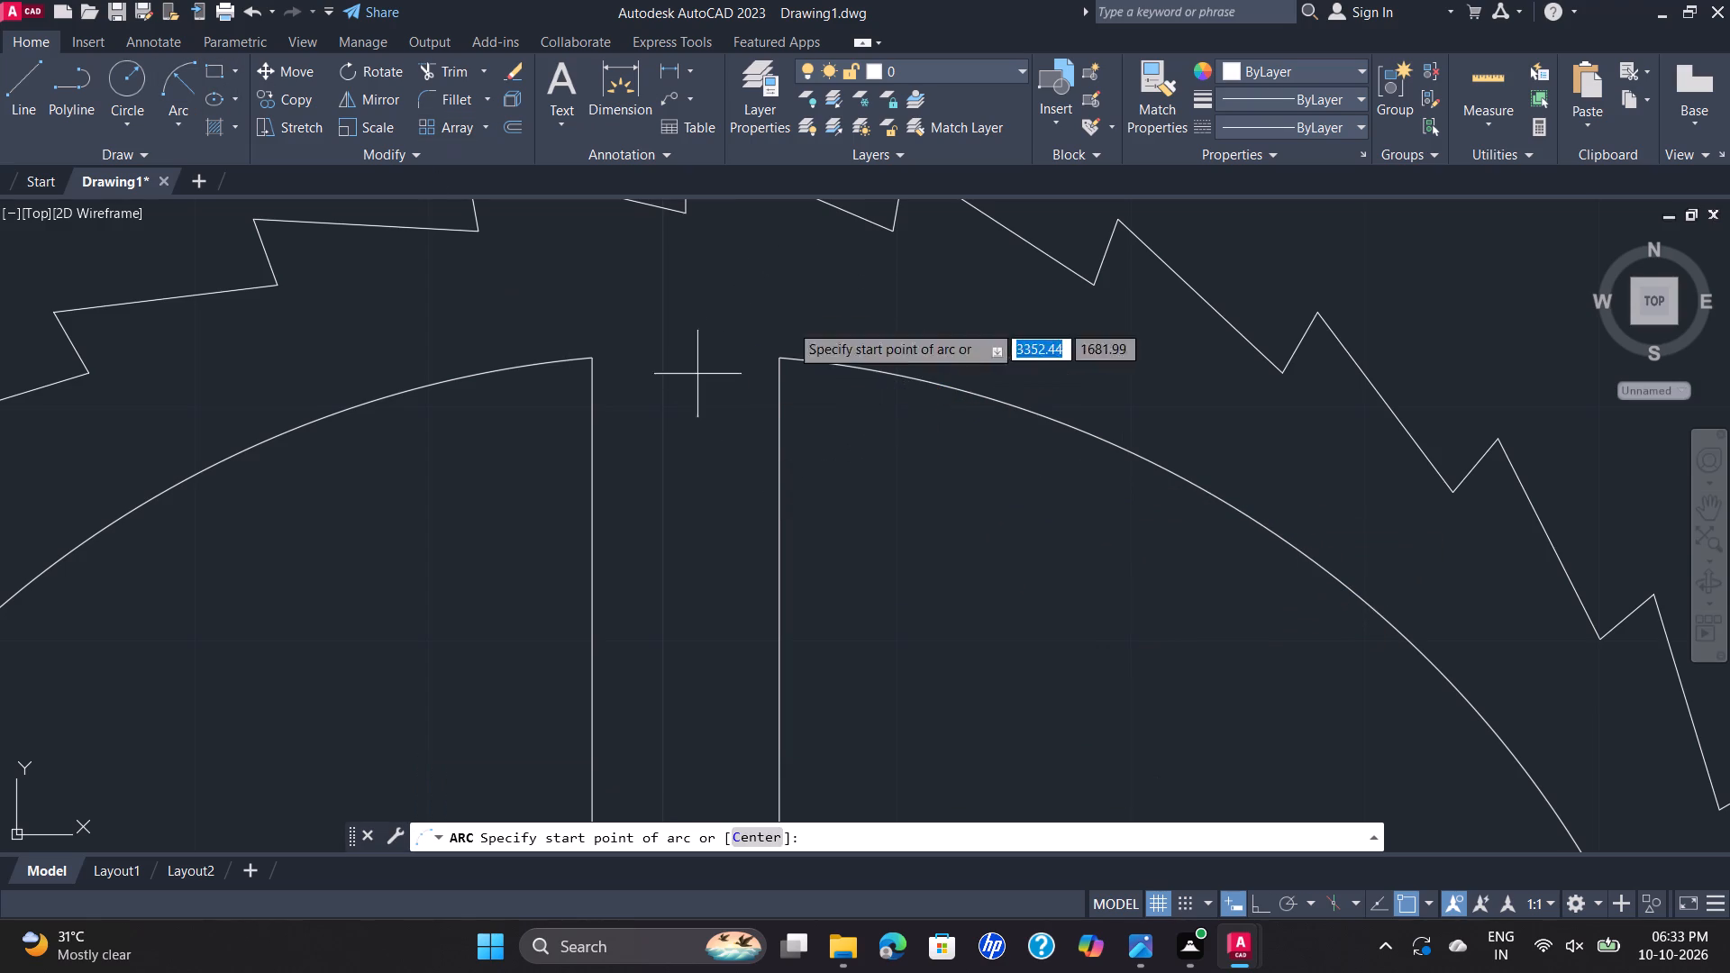
{"action": "left_click", "coordinate": [917, 377]}
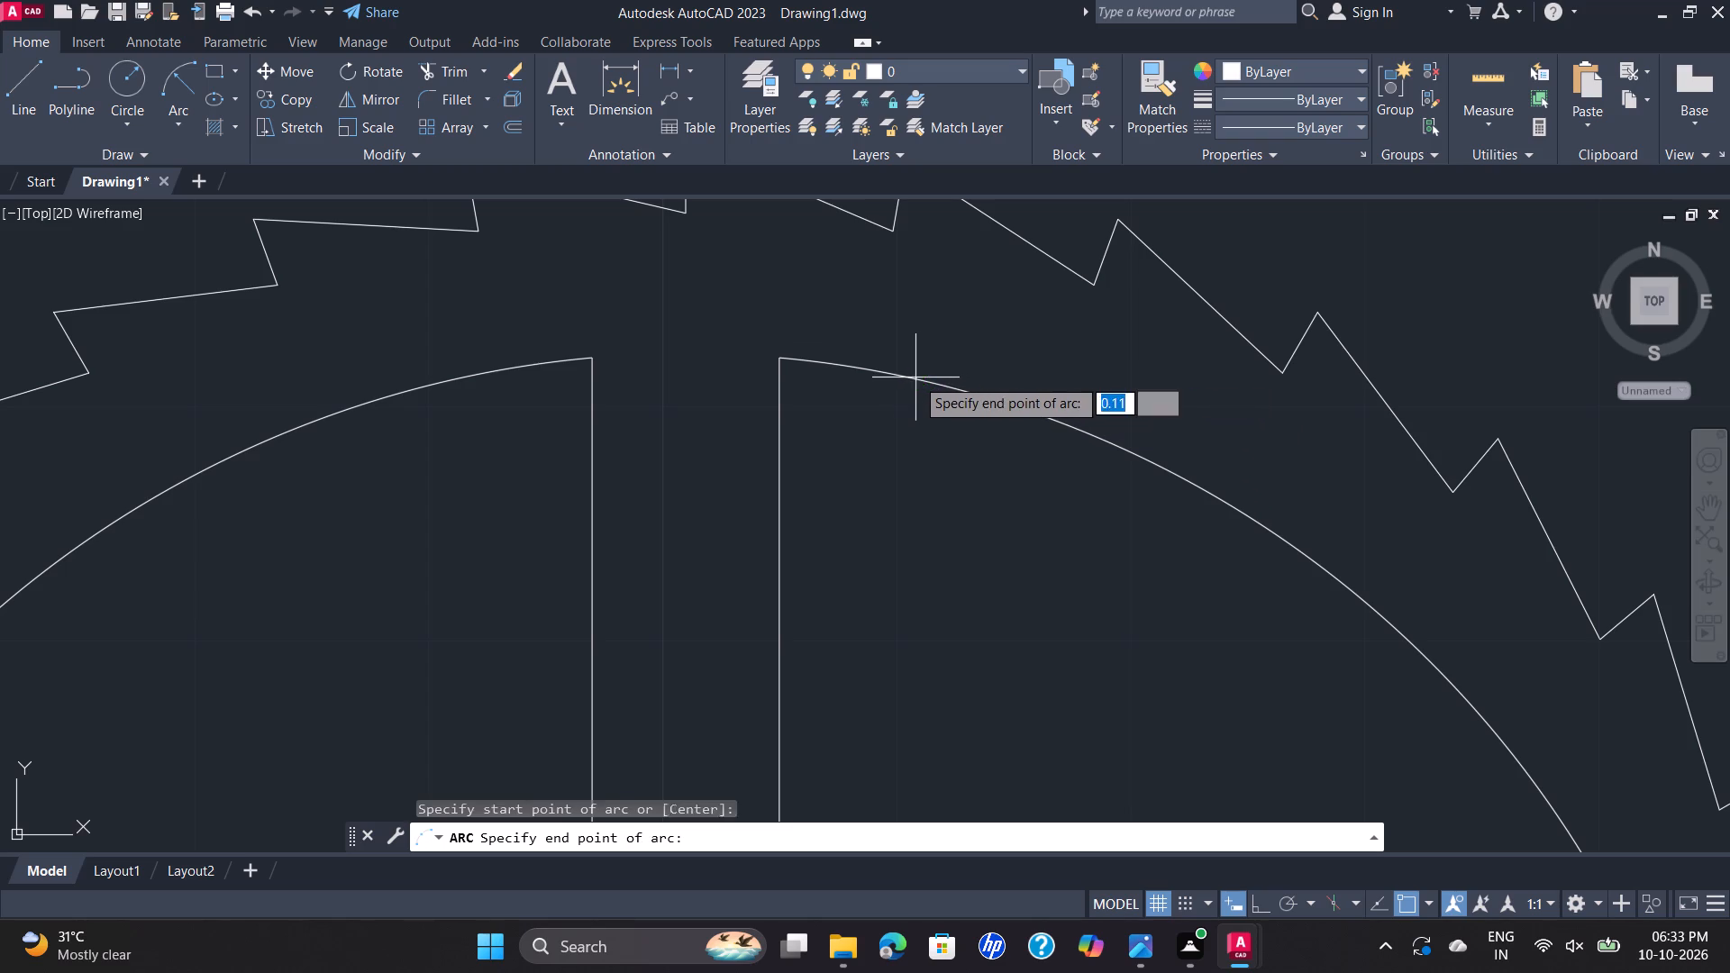
{"action": "left_click", "coordinate": [781, 445]}
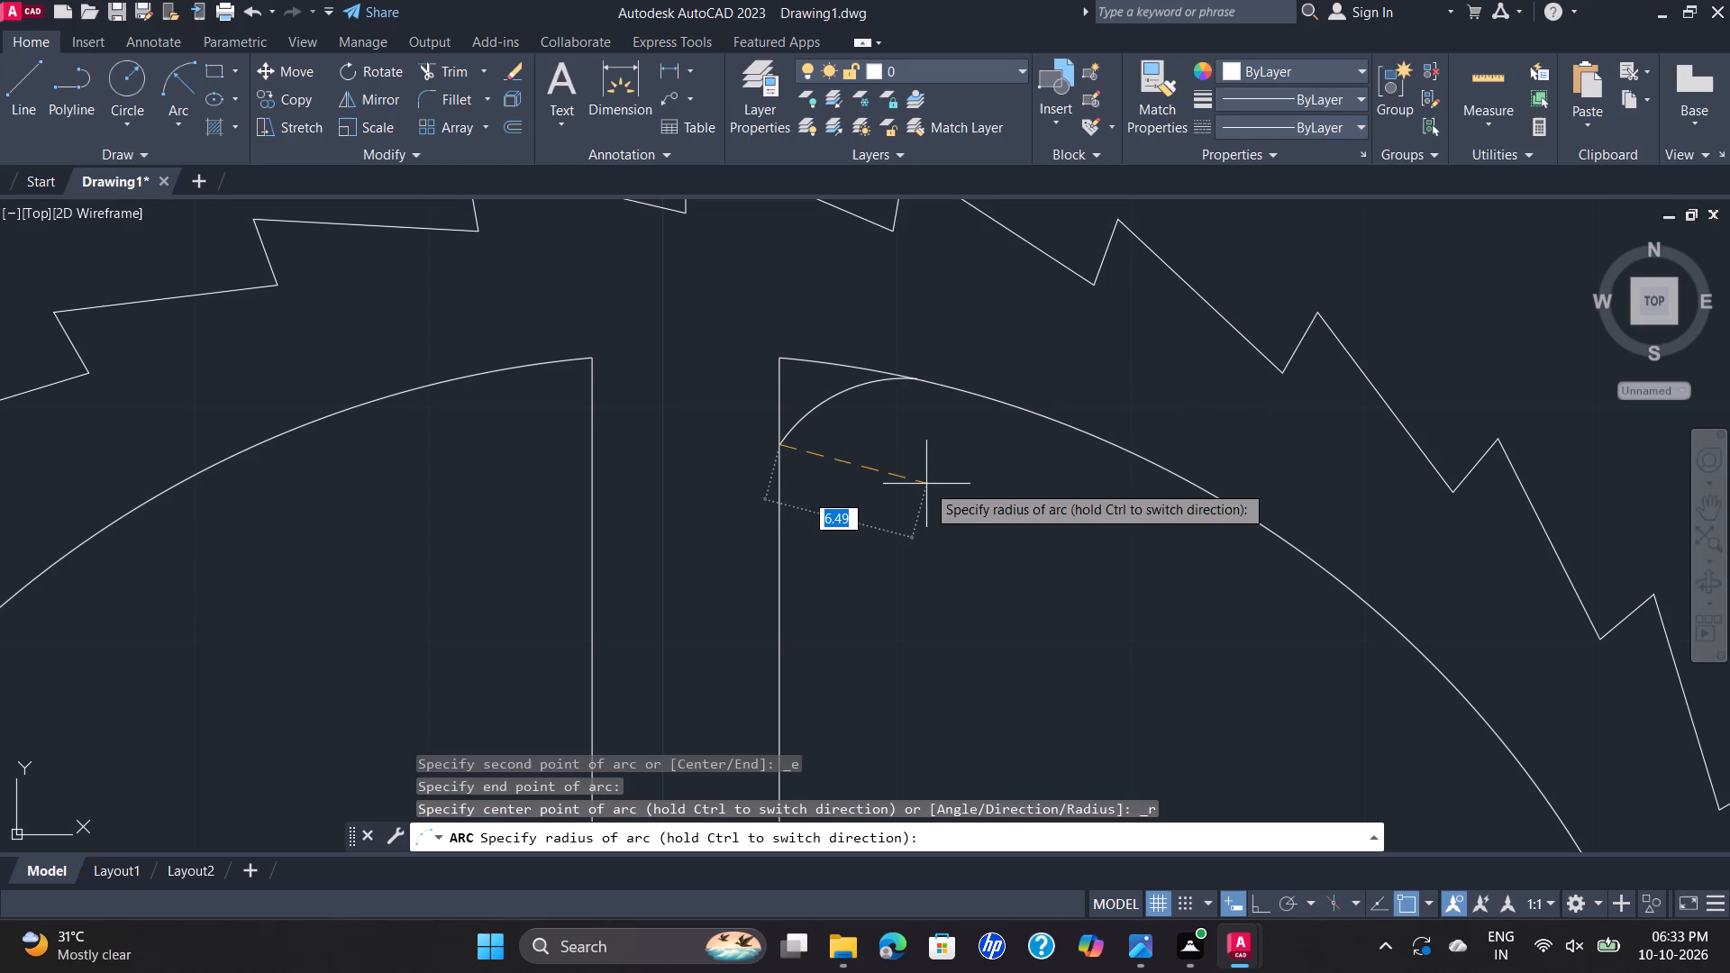
{"action": "key", "text": "3"}
{"action": "key", "text": "period"}
{"action": "key", "text": "r"}
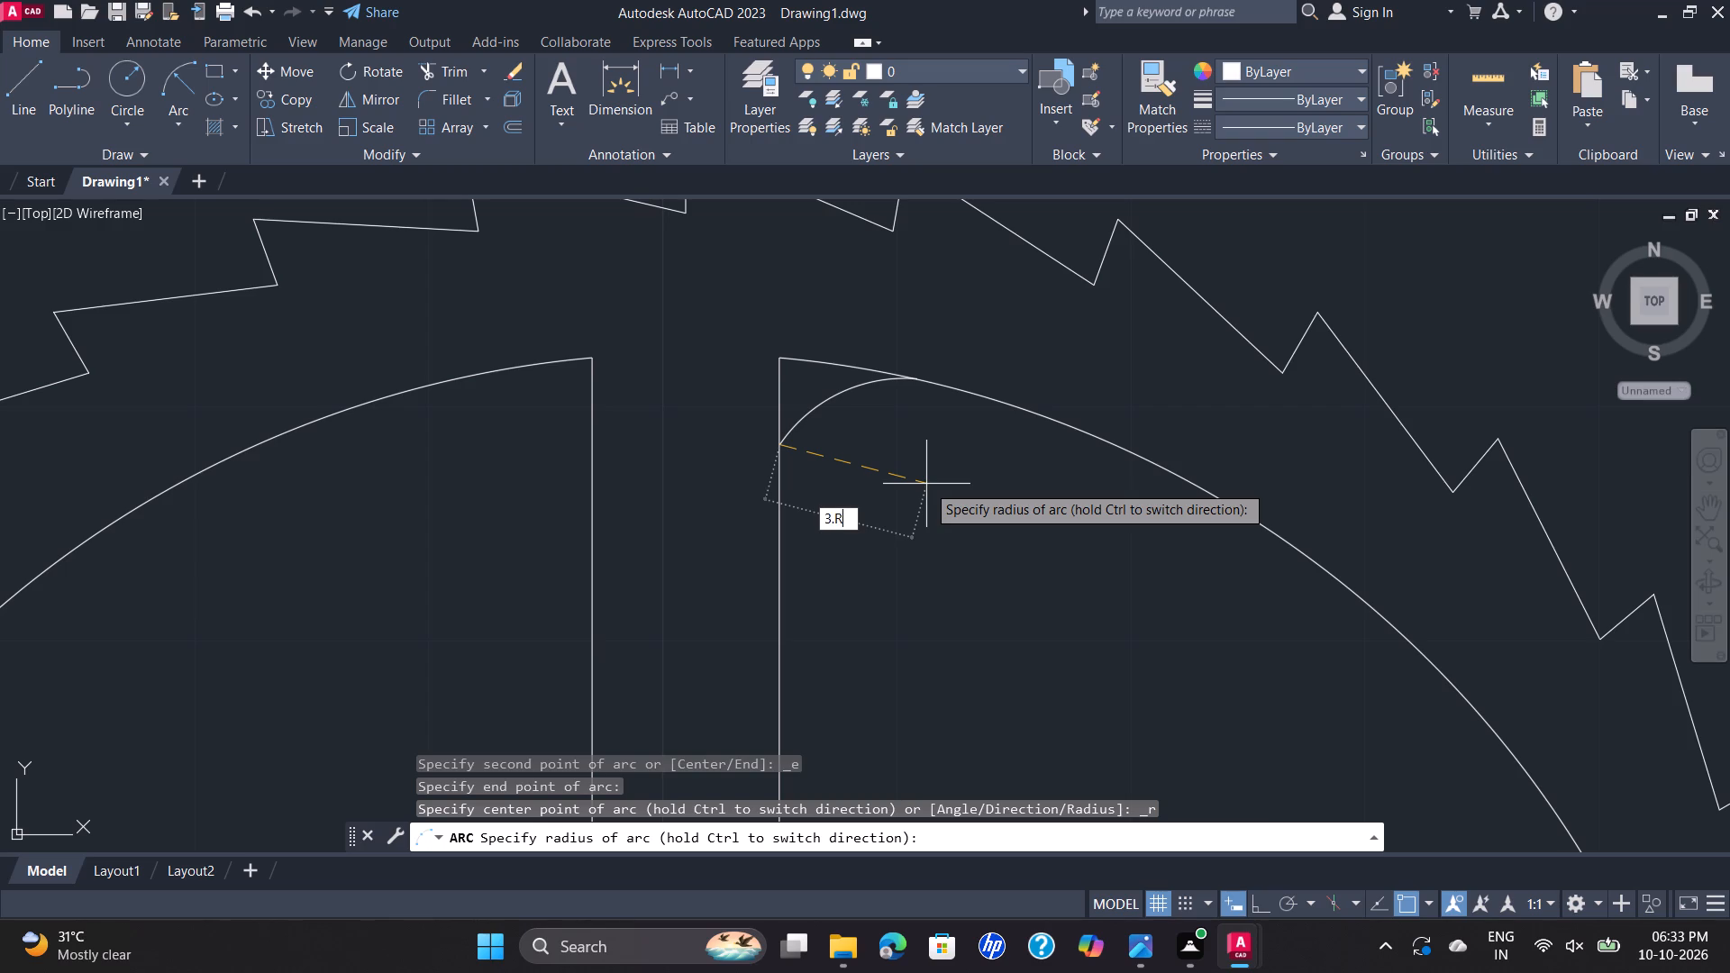
{"action": "key", "text": "BackSpace"}
{"action": "key", "text": "BackSpace"}
{"action": "key", "text": "BackSpace"}
{"action": "key", "text": "r"}
{"action": "key", "text": "Return"}
{"action": "key", "text": "BackSpace"}
{"action": "key", "text": "3"}
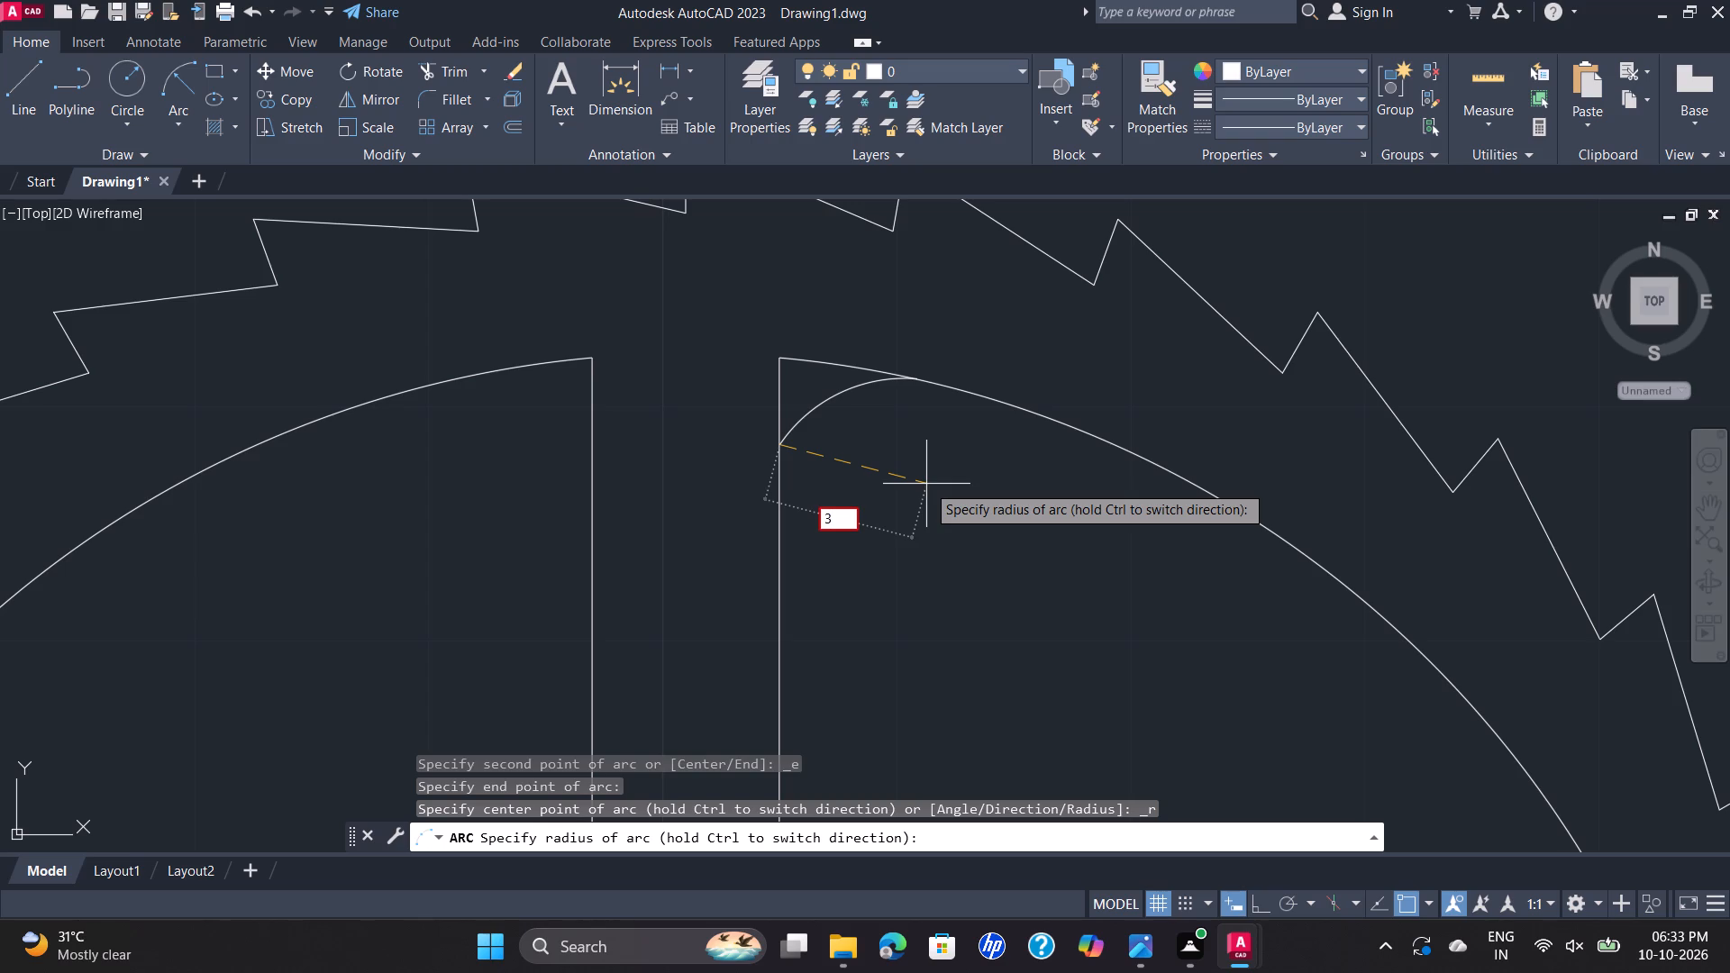
{"action": "key", "text": "period"}
{"action": "key", "text": "5"}
{"action": "key", "text": "Return"}
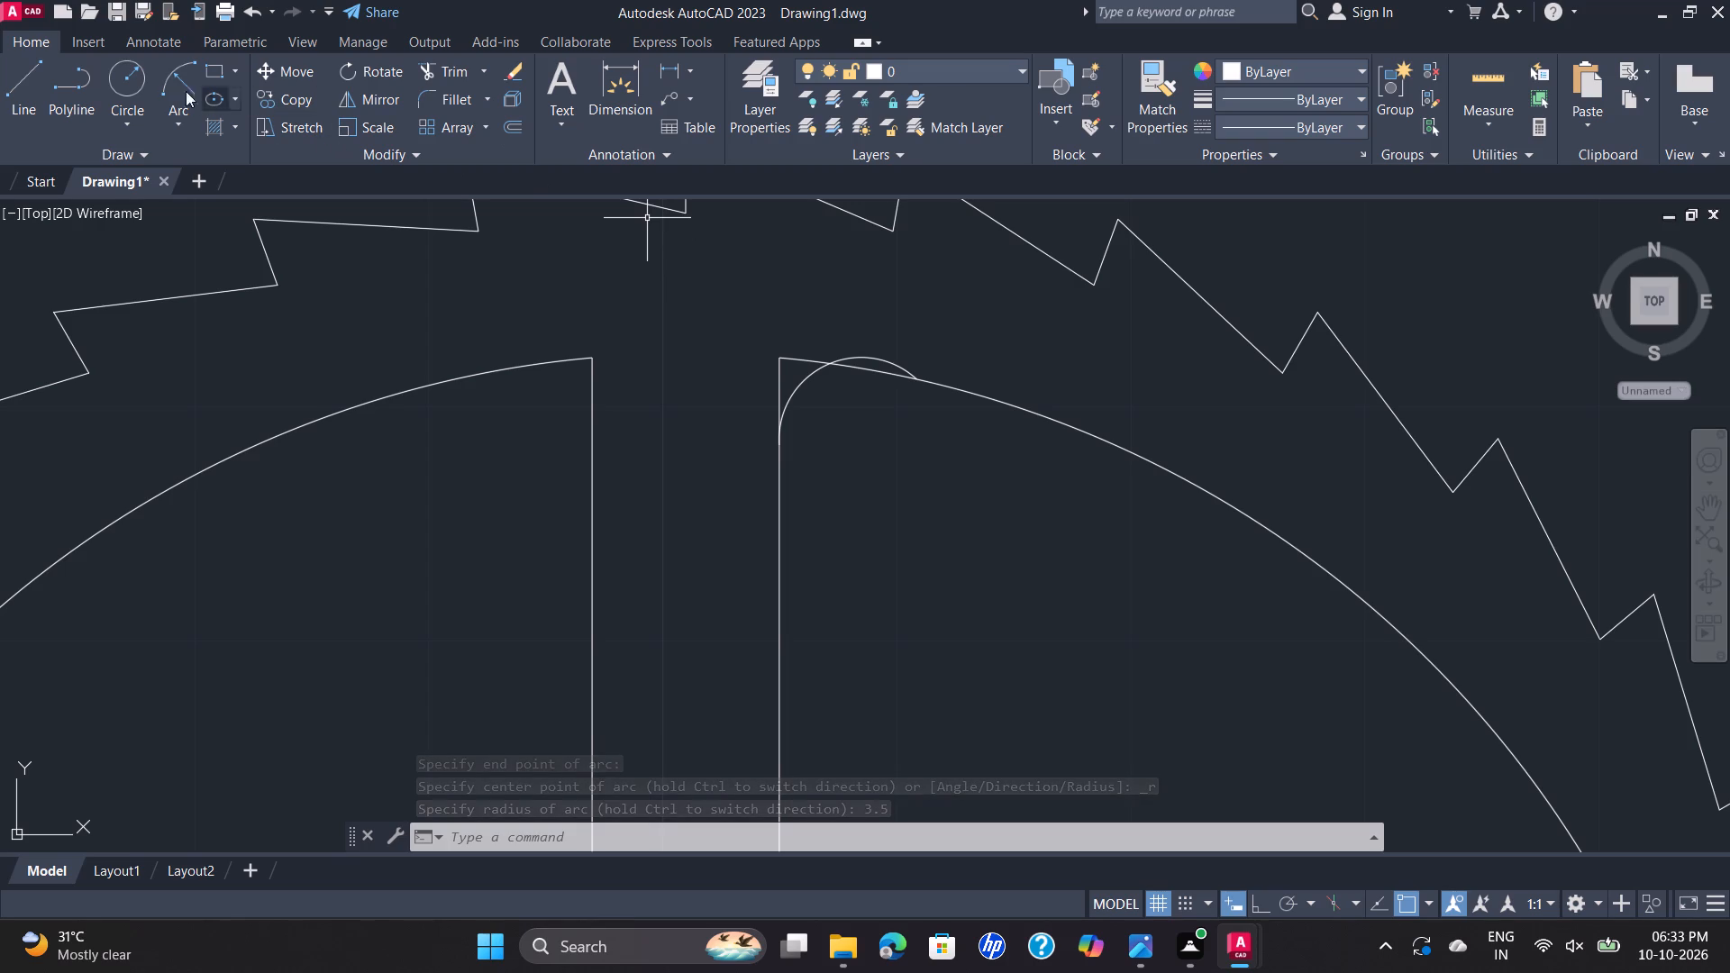
Trim the new arc's overshoot and the leftover outer-arc and spoke-edge ends at the upper-right opening's top corner.
{"action": "left_click", "coordinate": [431, 78]}
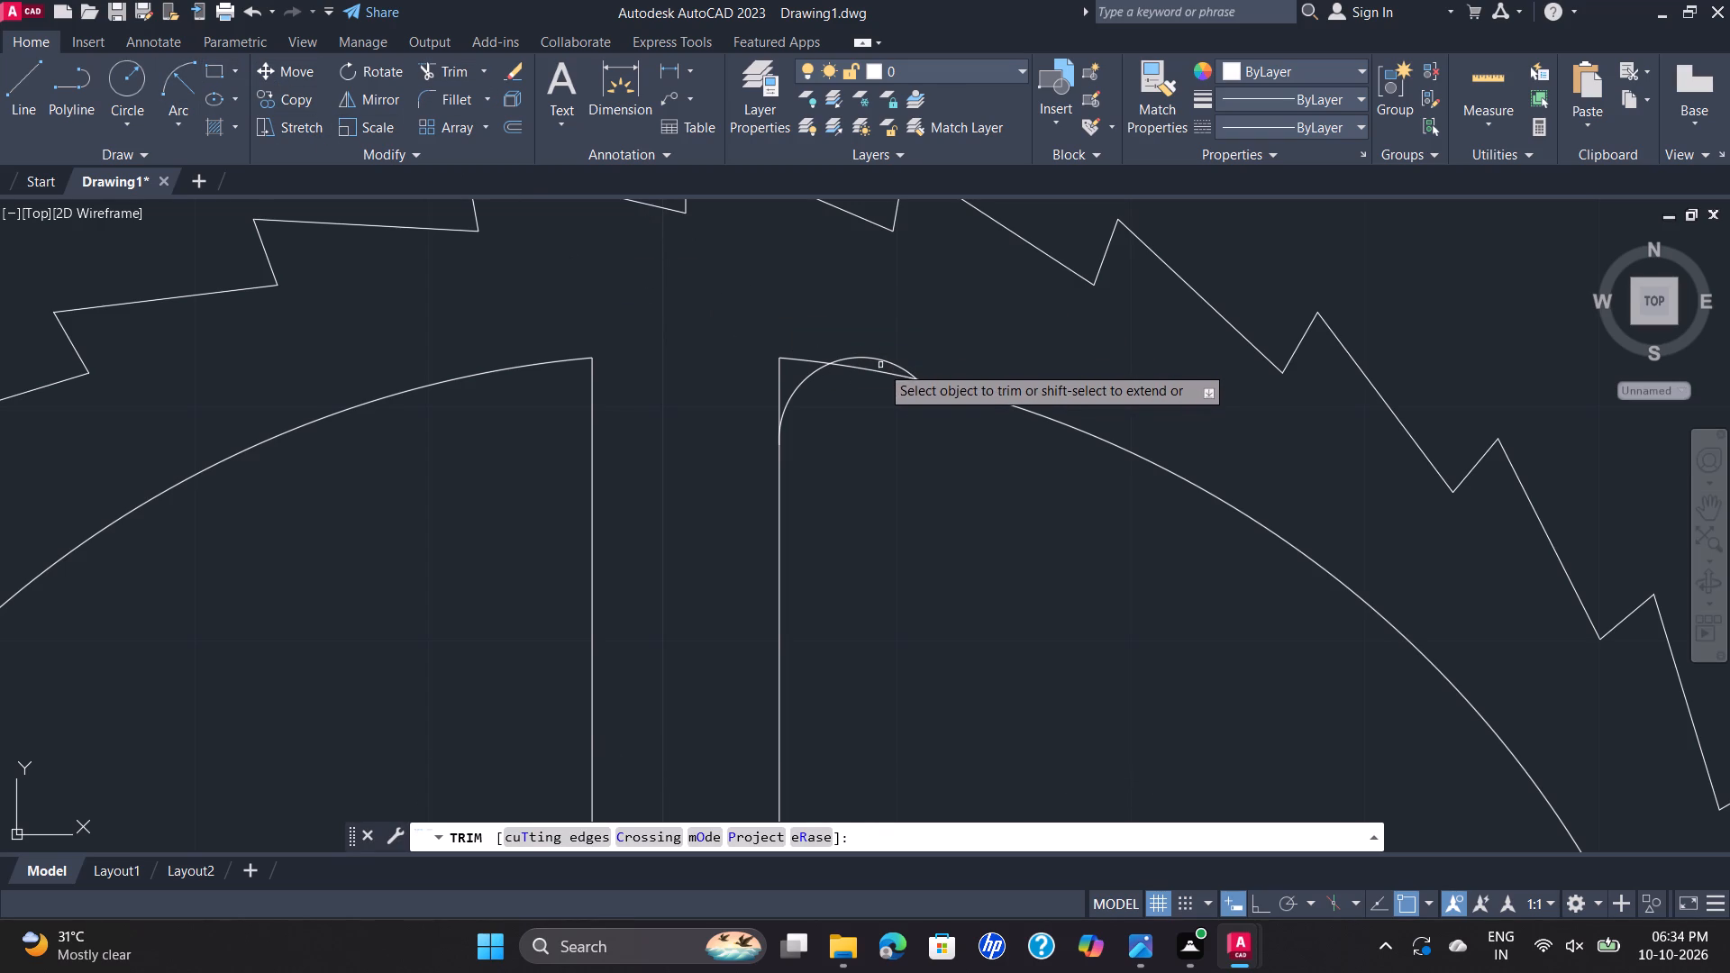
{"action": "left_click", "coordinate": [883, 359]}
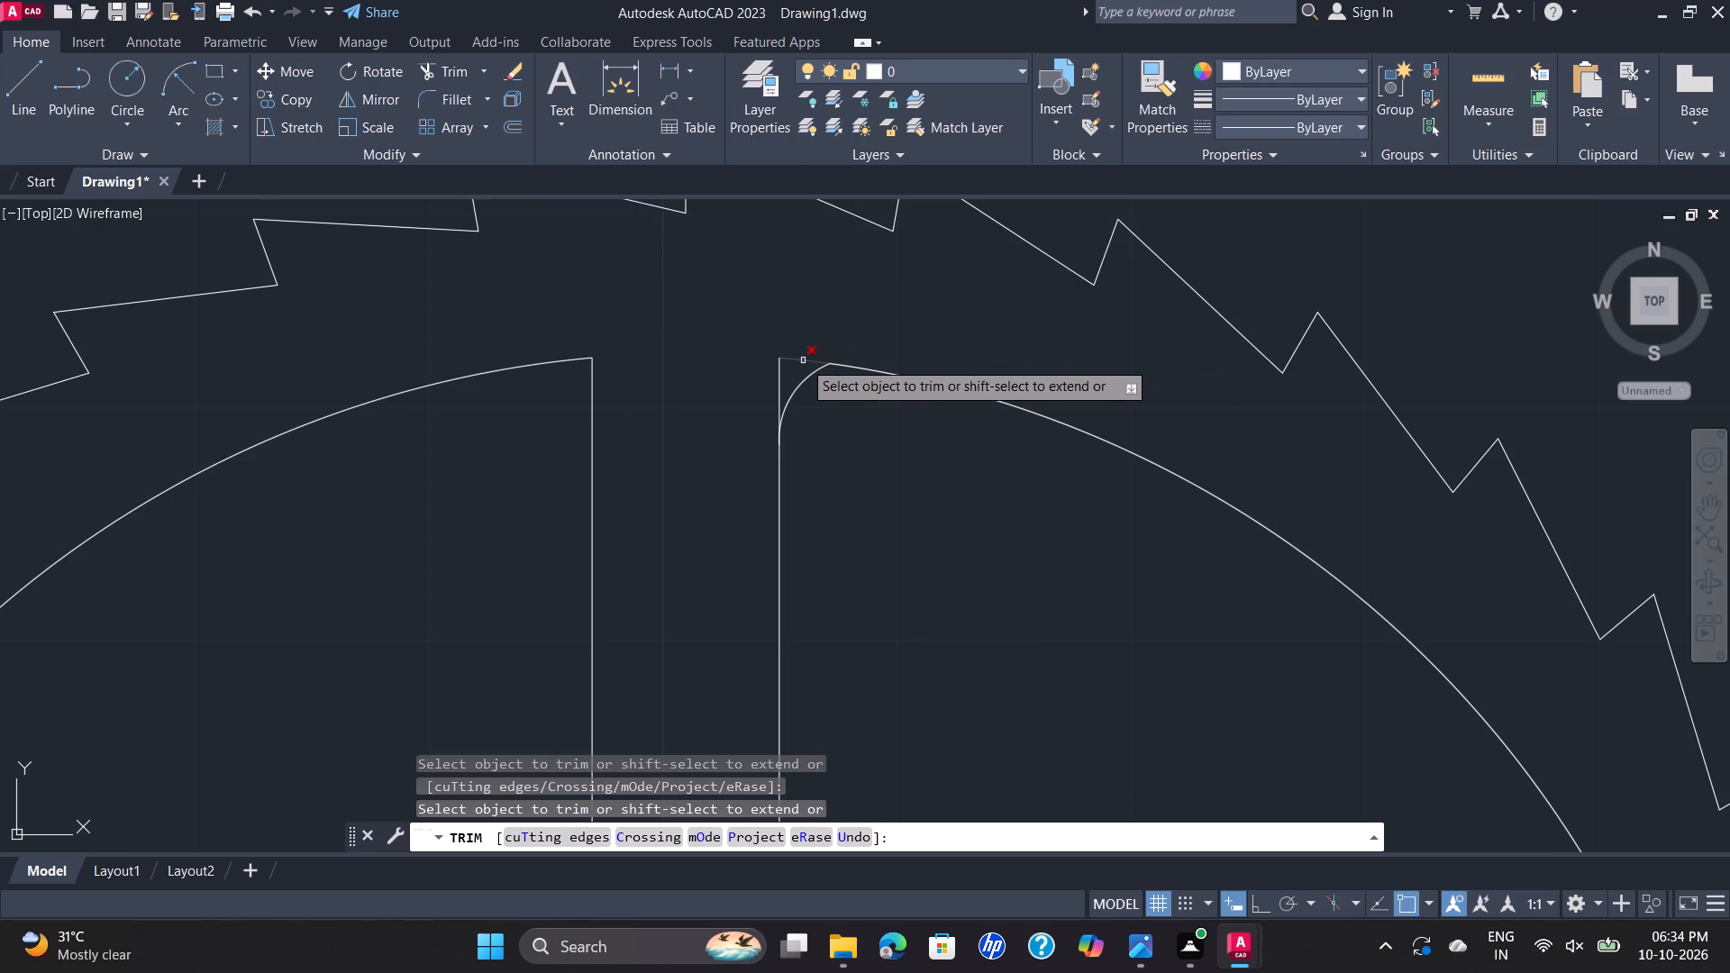
{"action": "left_click", "coordinate": [803, 360]}
{"action": "left_click", "coordinate": [782, 372]}
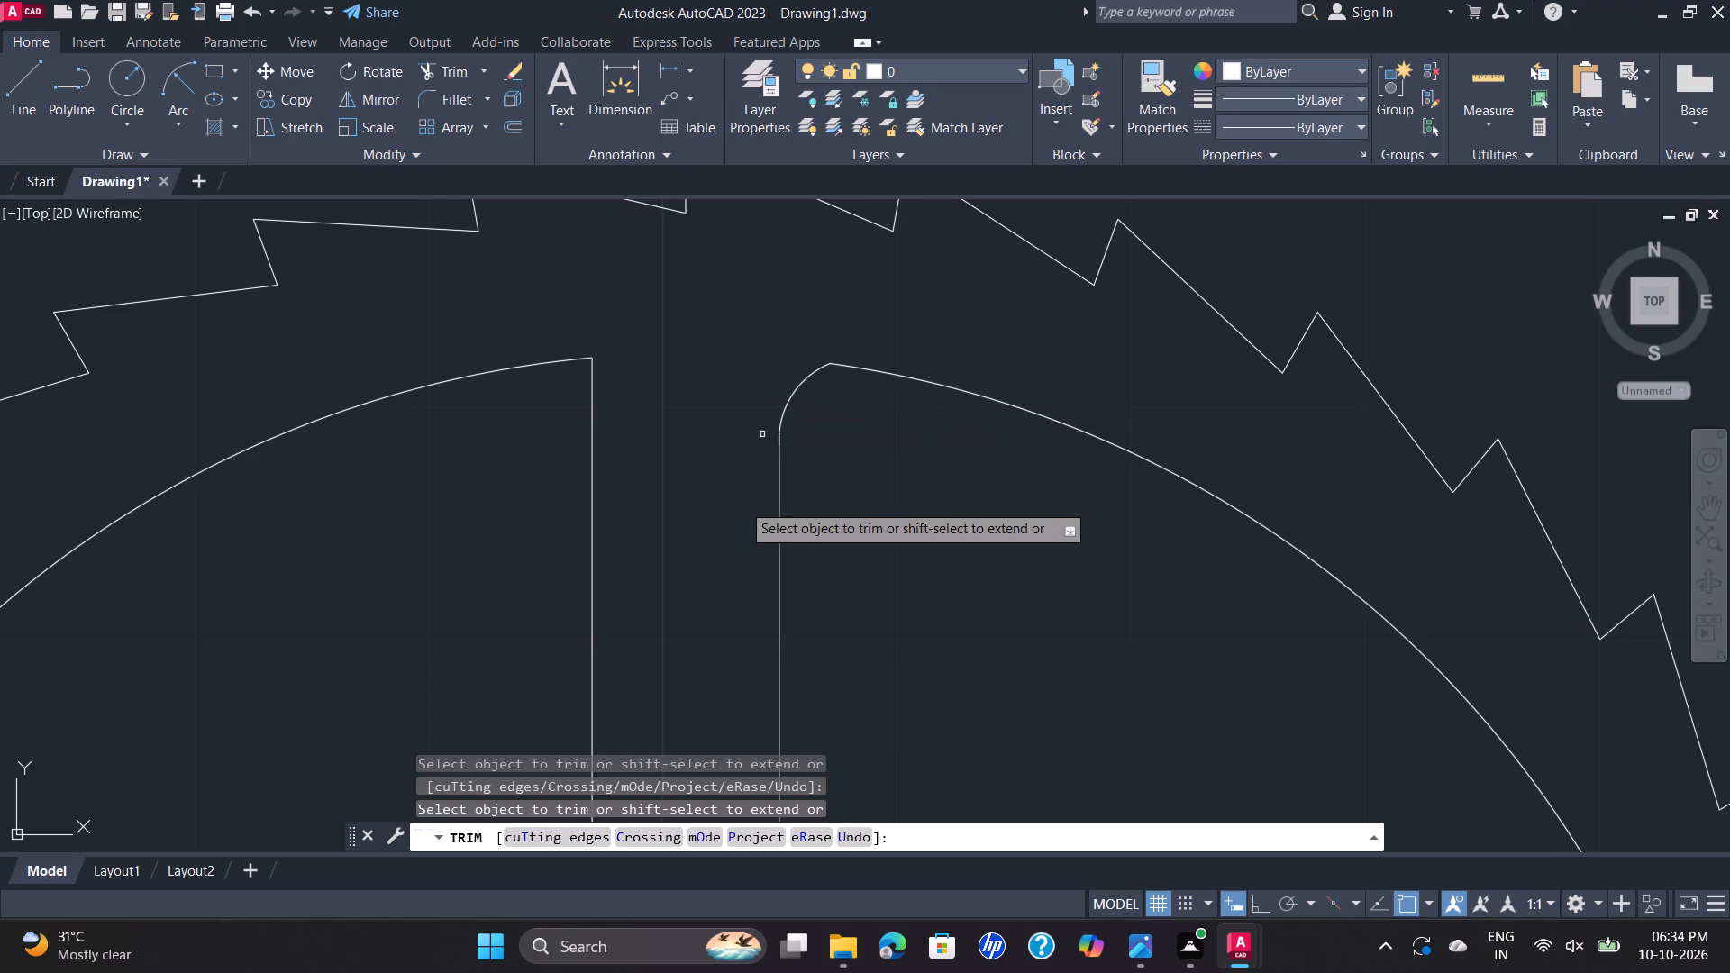
{"action": "scroll", "coordinate": [857, 424], "scroll_direction": "up", "scroll_amount": 3}
{"action": "scroll", "coordinate": [857, 424], "scroll_direction": "down", "scroll_amount": 5}
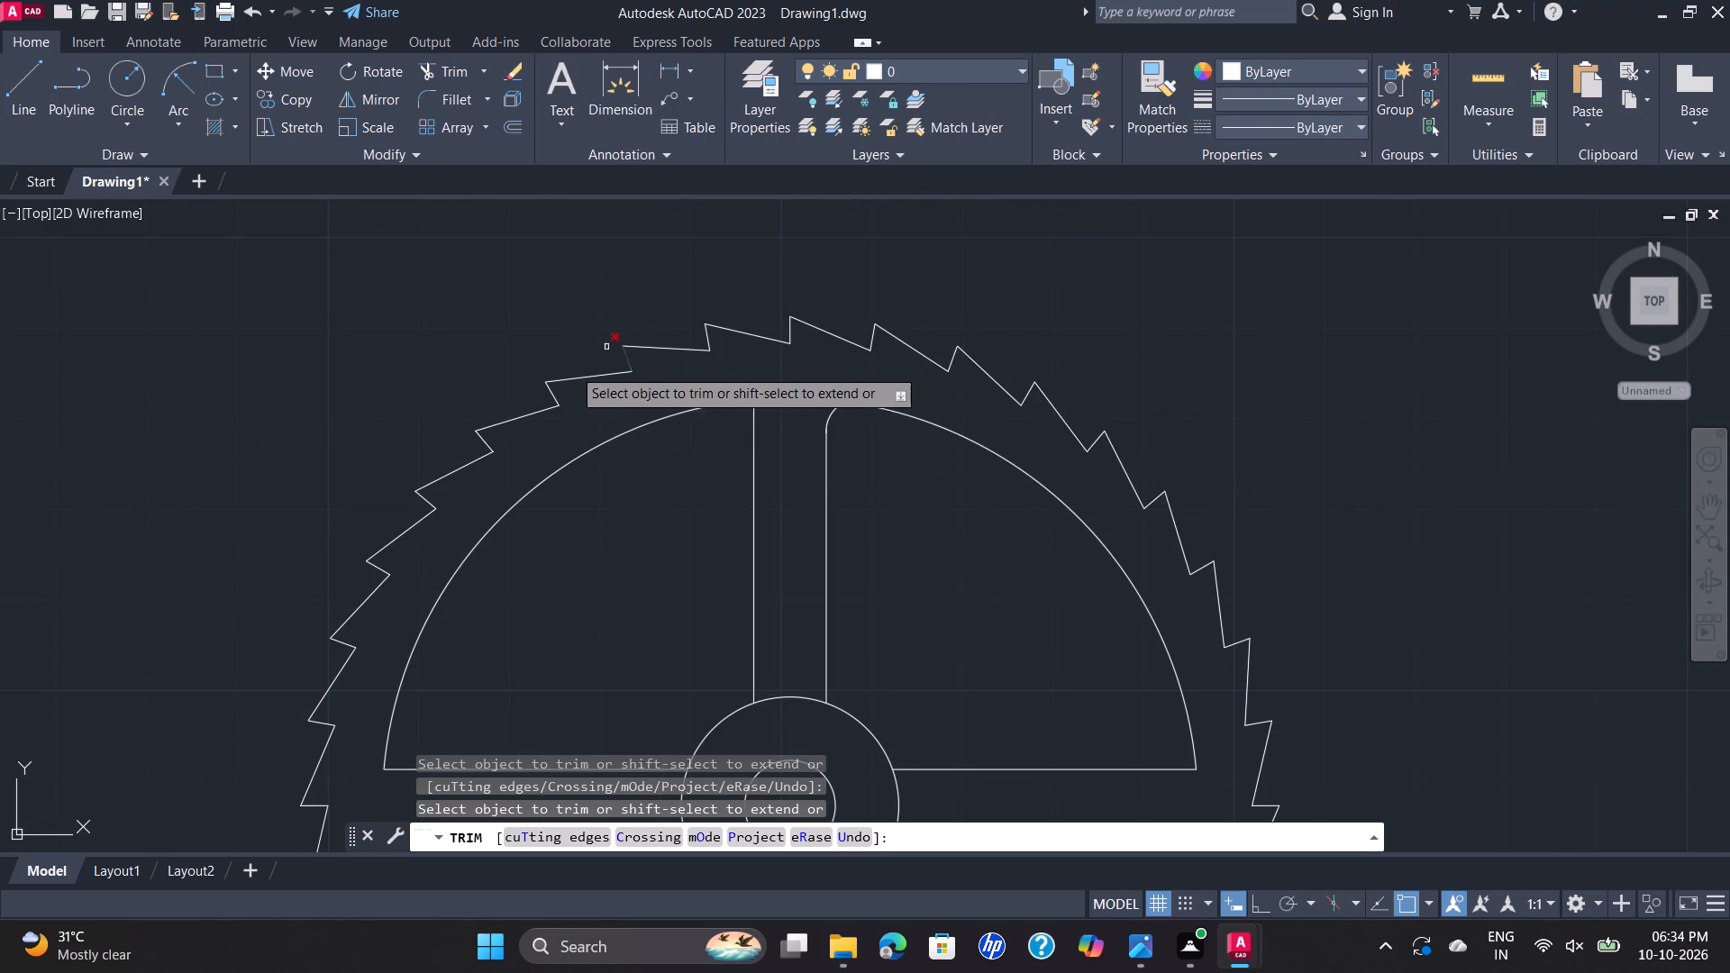
{"action": "scroll", "coordinate": [624, 391], "scroll_direction": "up", "scroll_amount": 2}
{"action": "scroll", "coordinate": [628, 391], "scroll_direction": "down", "scroll_amount": 2}
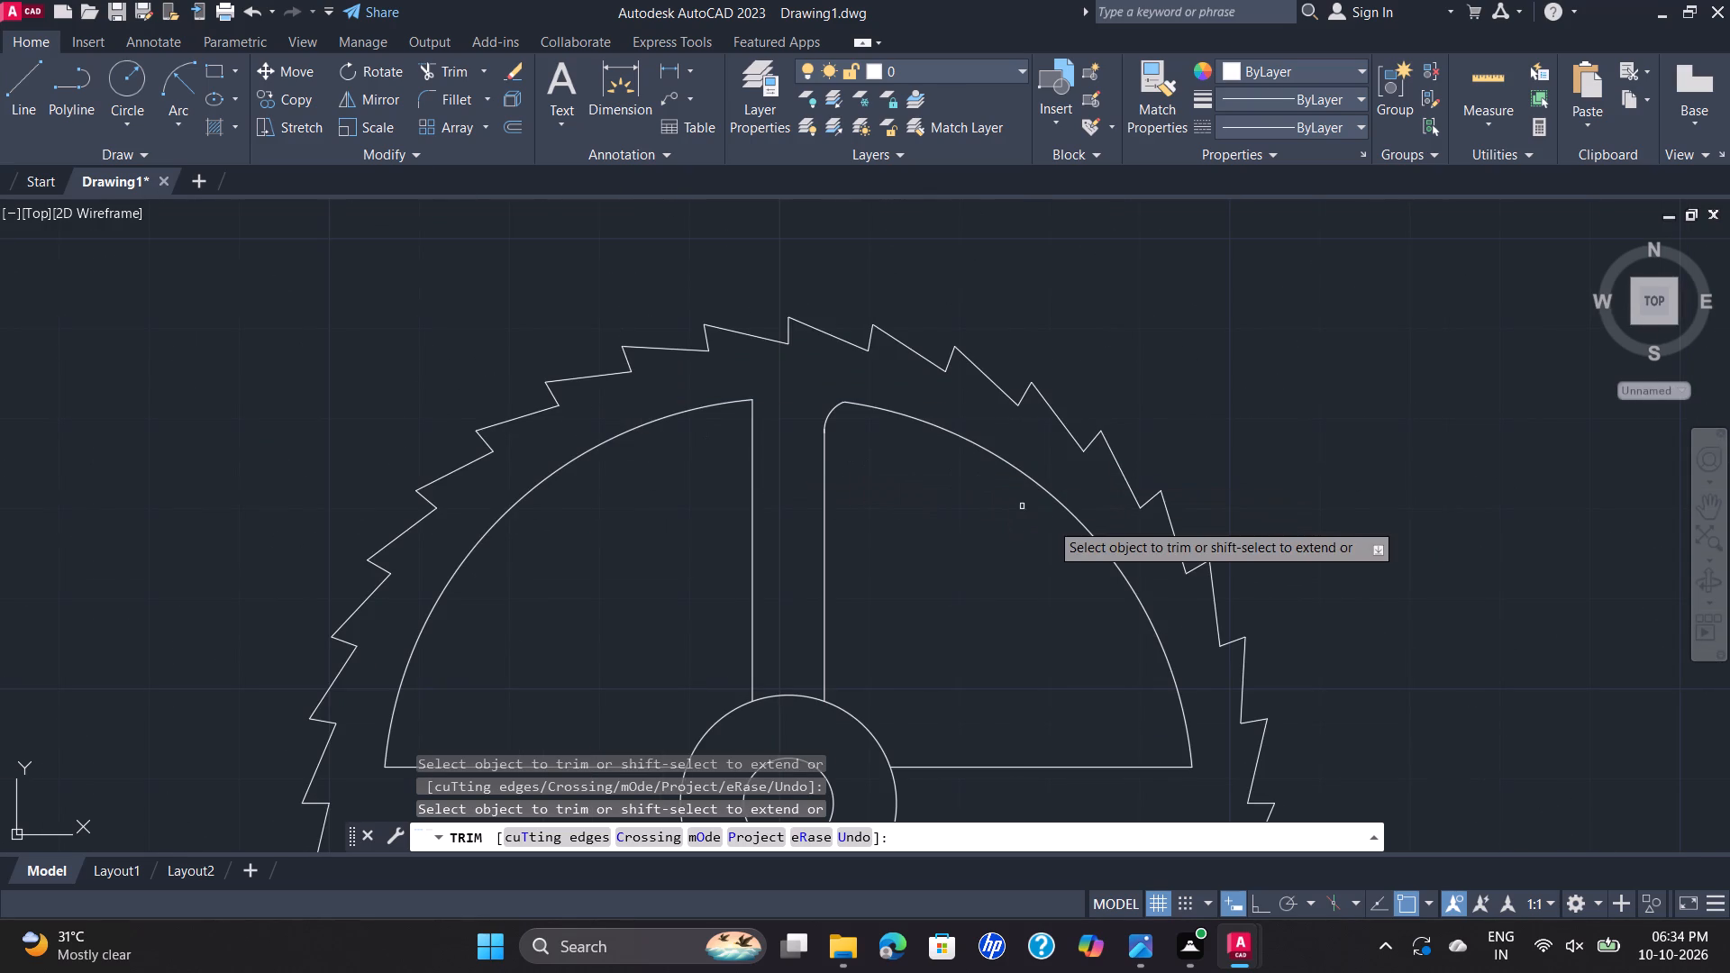
Leave trimming and view the whole drawing, then examine the wheel's four spoke openings and their corners.
{"action": "scroll", "coordinate": [1003, 510], "scroll_direction": "down", "scroll_amount": 2}
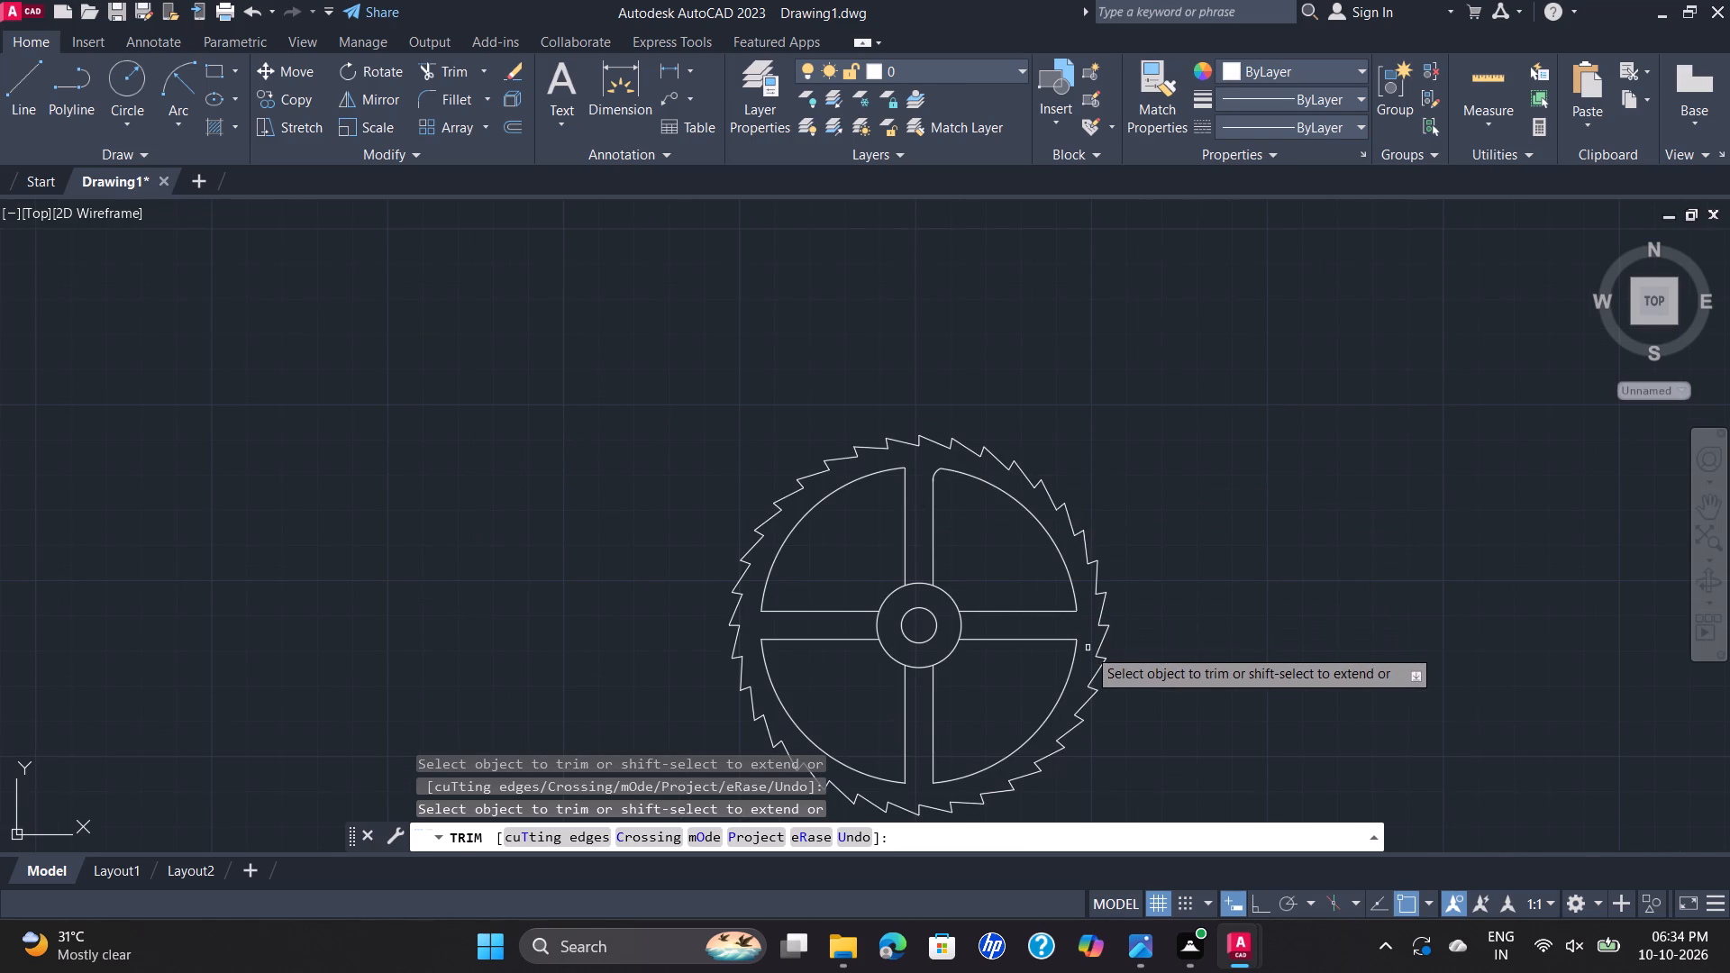
{"action": "scroll", "coordinate": [1078, 601], "scroll_direction": "up", "scroll_amount": 2}
{"action": "scroll", "coordinate": [1078, 601], "scroll_direction": "down", "scroll_amount": 4}
{"action": "scroll", "coordinate": [1078, 601], "scroll_direction": "up", "scroll_amount": 5}
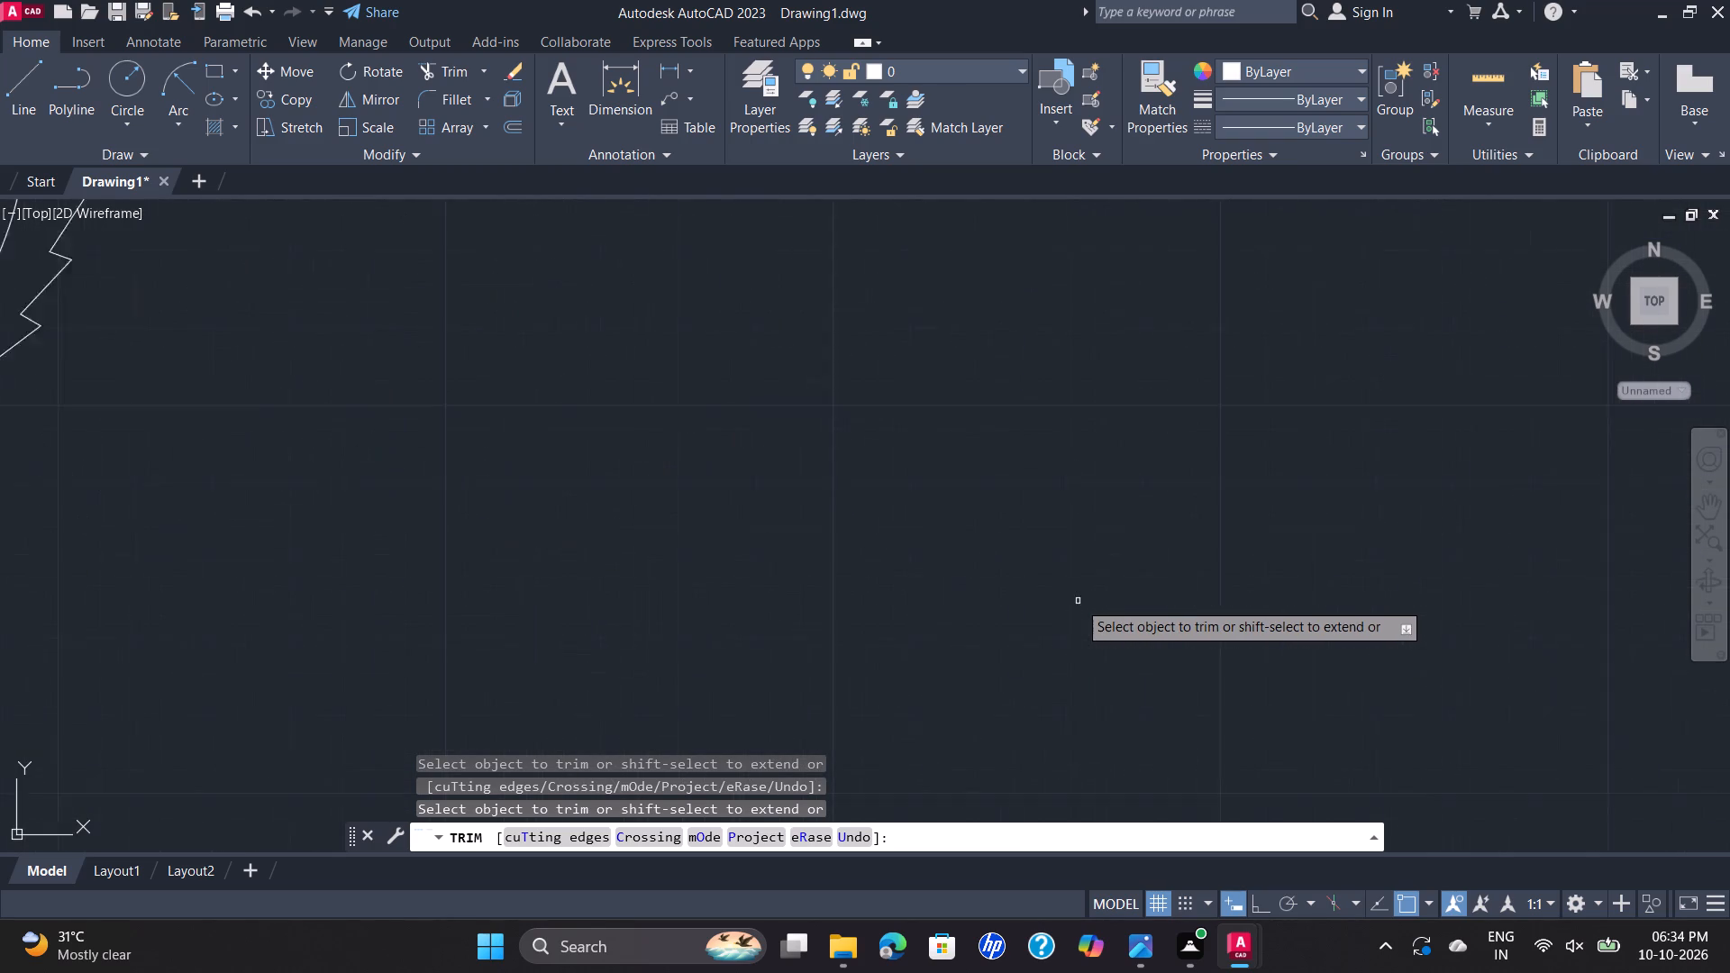
{"action": "scroll", "coordinate": [818, 466], "scroll_direction": "down", "scroll_amount": 3}
{"action": "scroll", "coordinate": [818, 466], "scroll_direction": "up", "scroll_amount": 1}
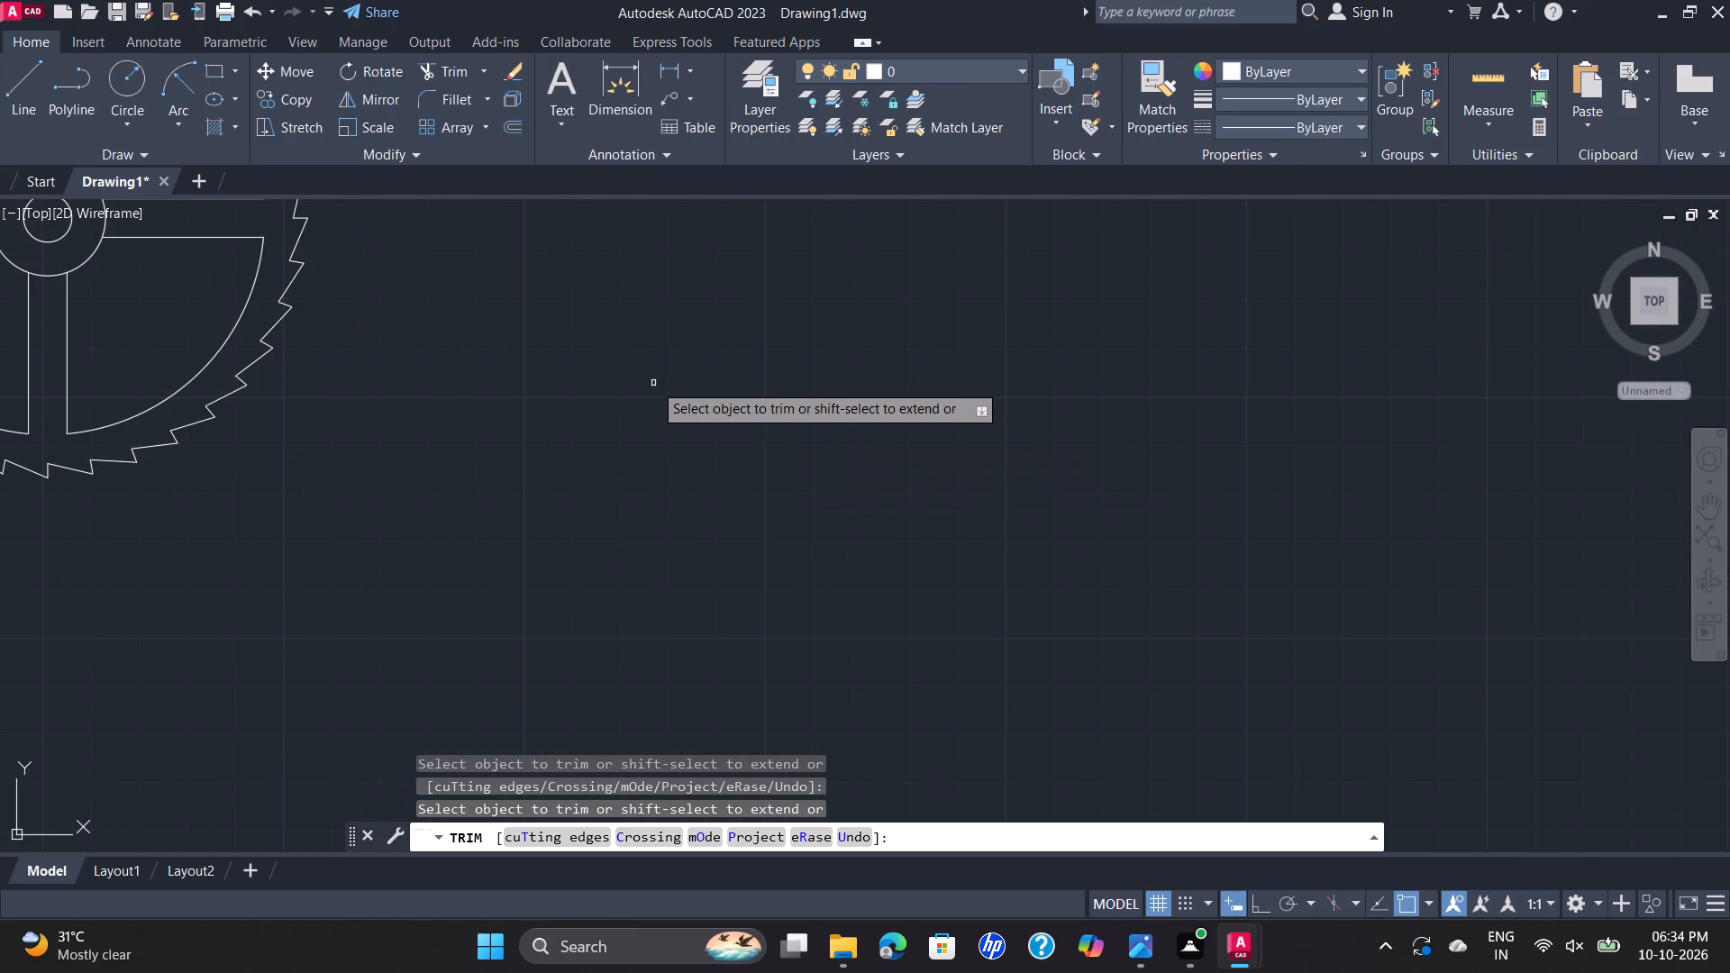
{"action": "key", "text": "Escape"}
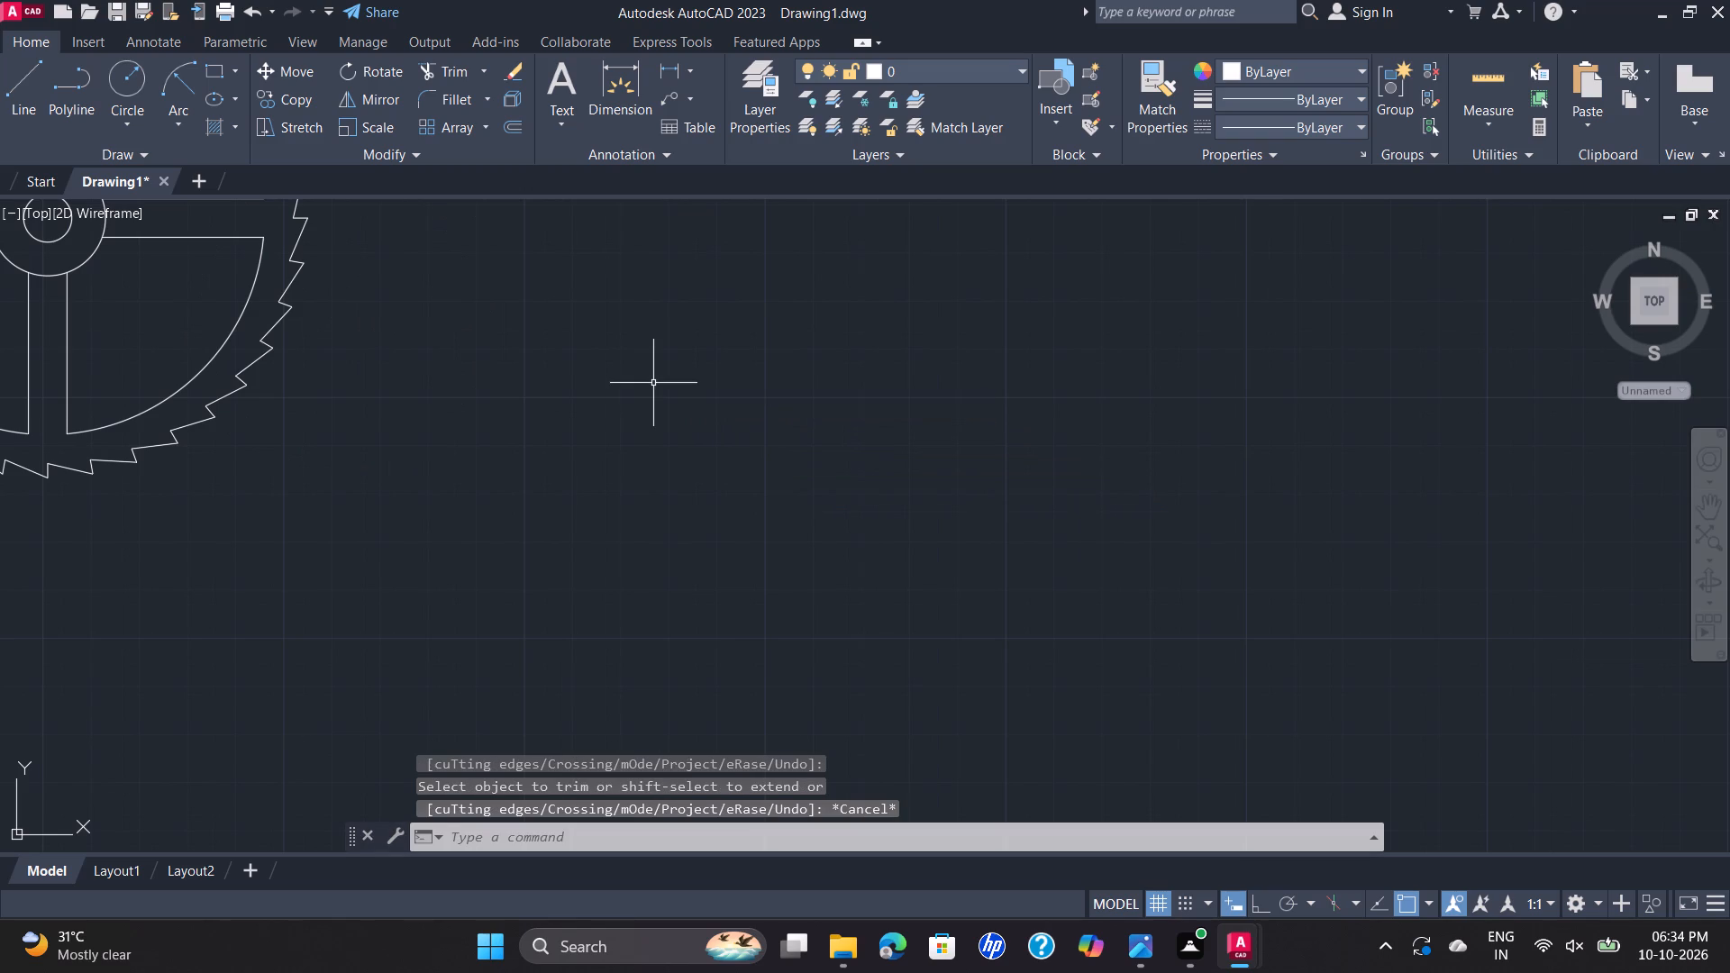
{"action": "key", "text": "z"}
{"action": "key", "text": "Return"}
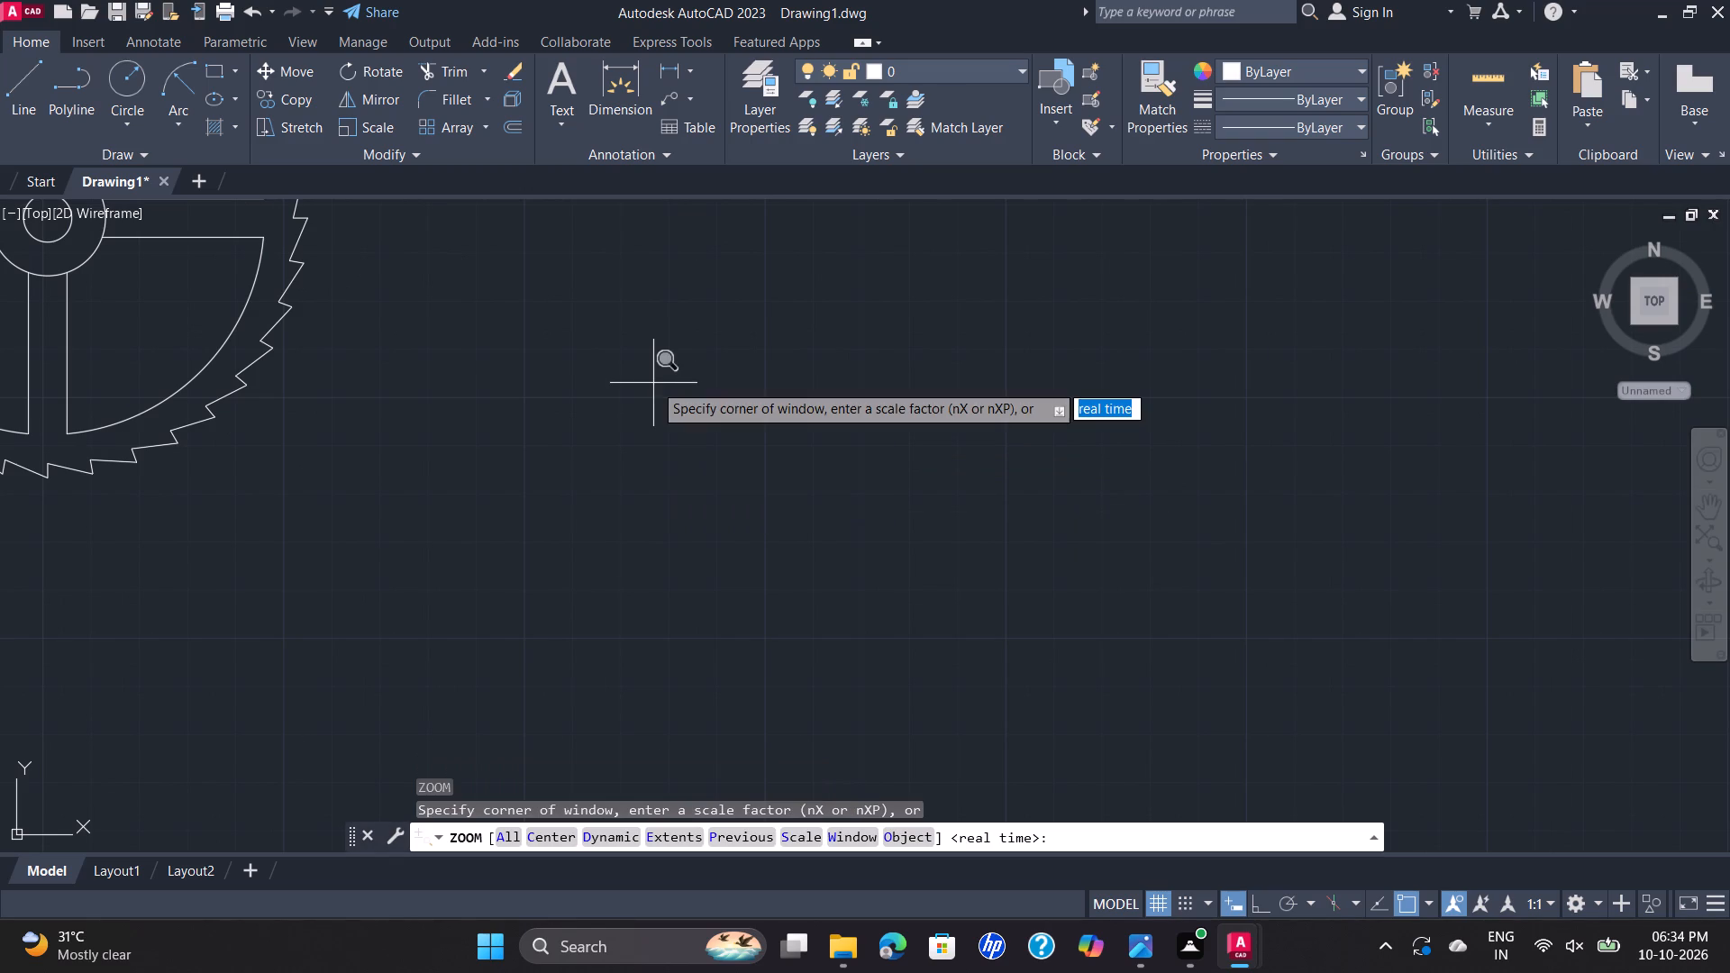
{"action": "key", "text": "a"}
{"action": "key", "text": "Return"}
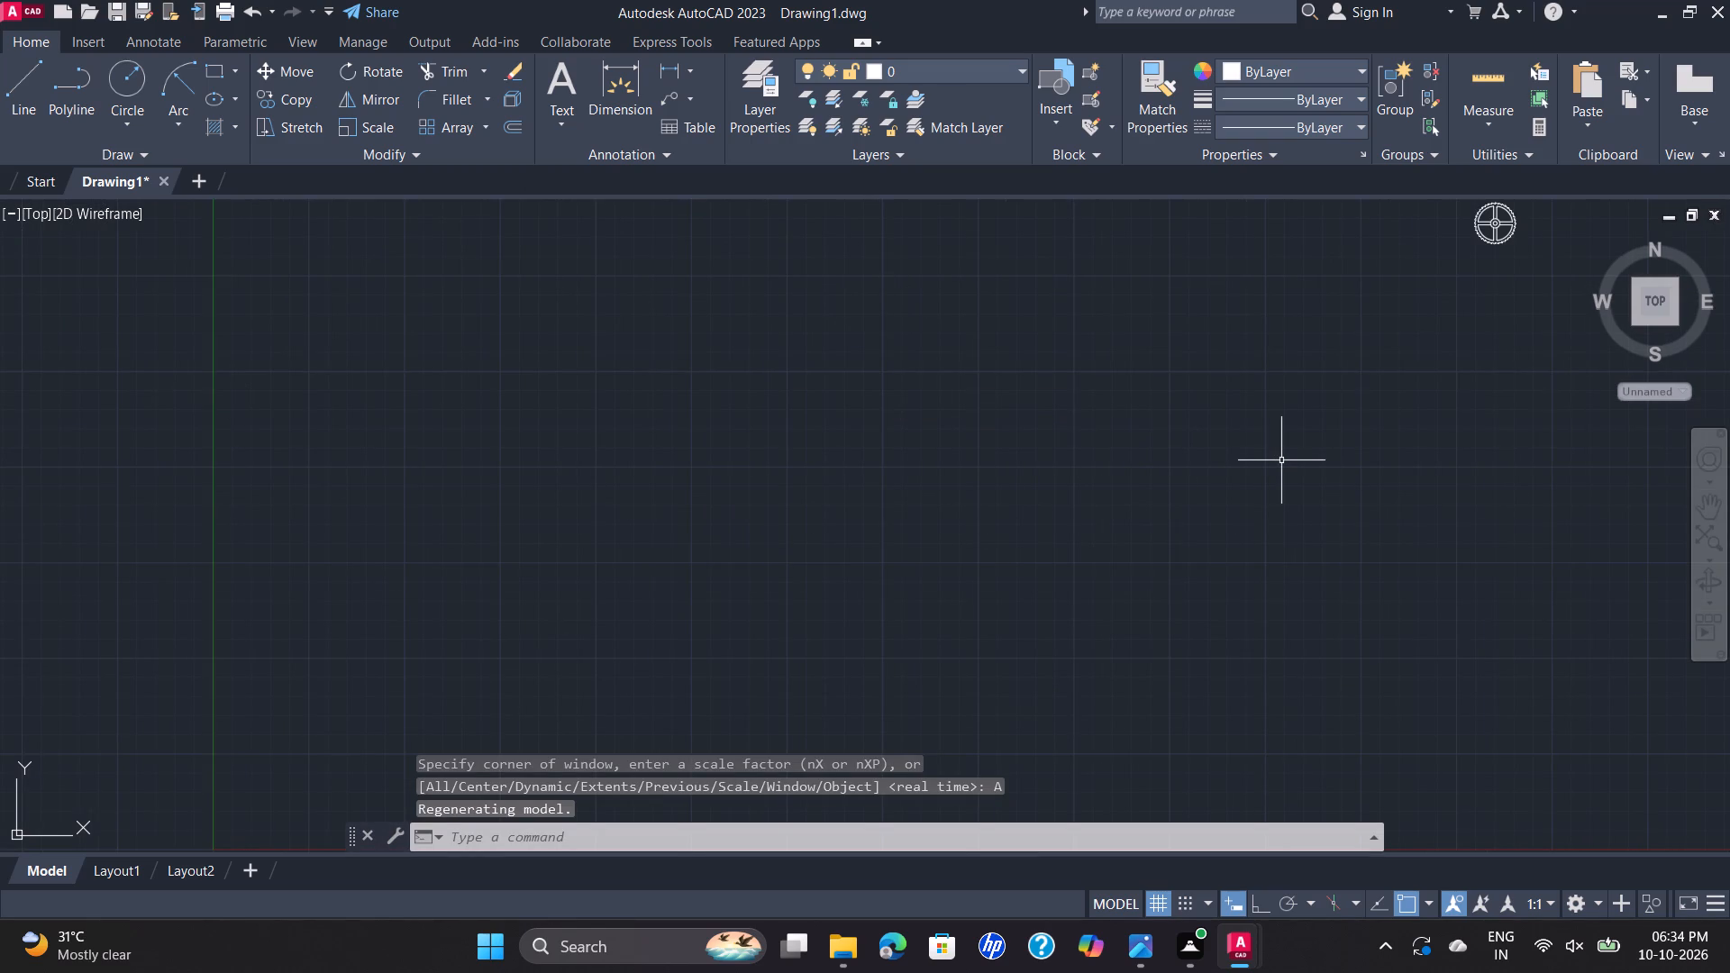
{"action": "scroll", "coordinate": [1398, 391], "scroll_direction": "down", "scroll_amount": 1}
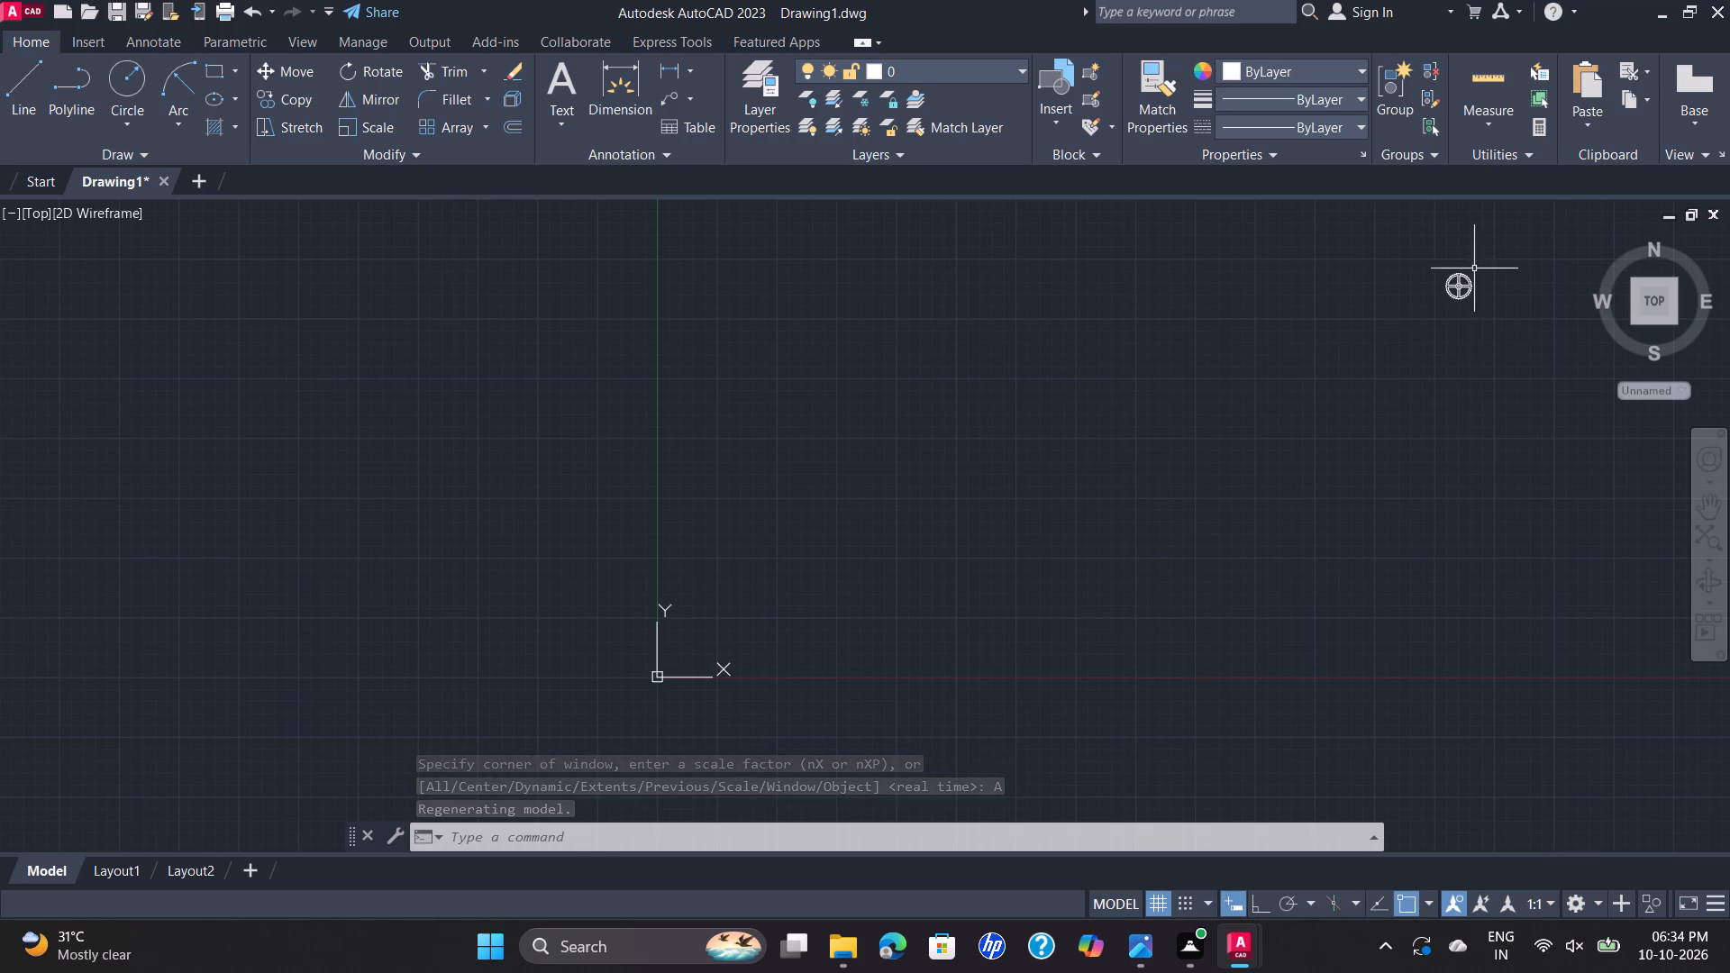
{"action": "scroll", "coordinate": [1480, 258], "scroll_direction": "up", "scroll_amount": 5}
{"action": "scroll", "coordinate": [1462, 631], "scroll_direction": "up", "scroll_amount": 1}
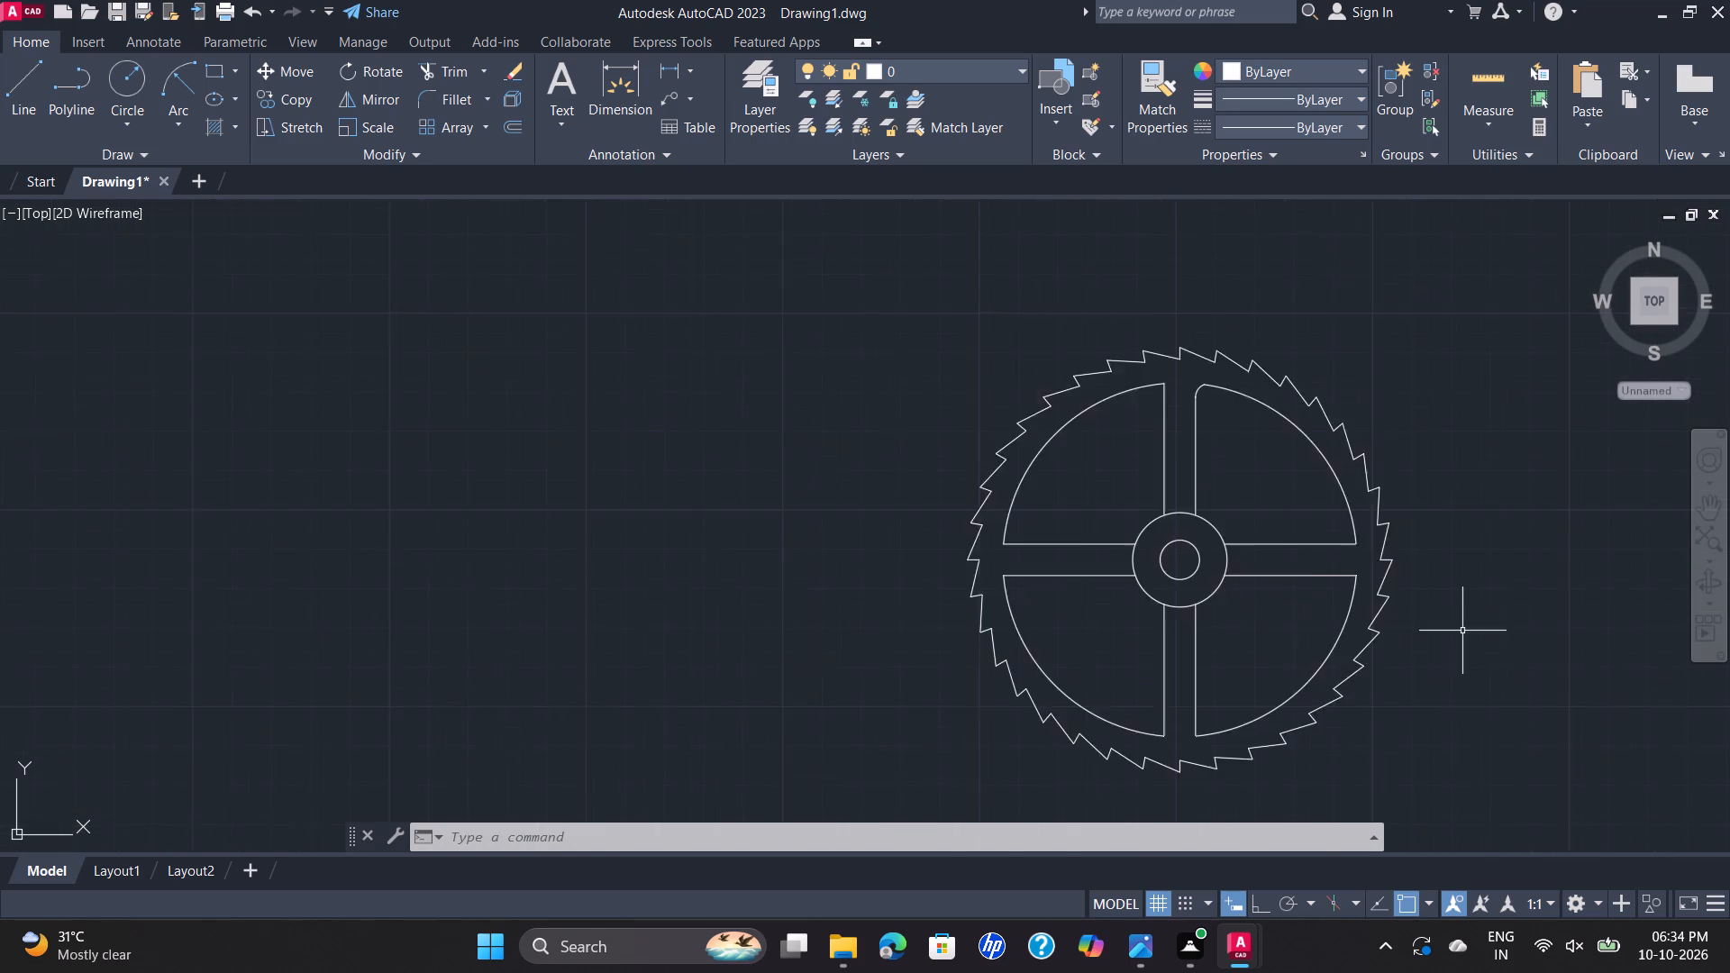
{"action": "scroll", "coordinate": [1462, 631], "scroll_direction": "up", "scroll_amount": 1}
{"action": "scroll", "coordinate": [1452, 577], "scroll_direction": "down", "scroll_amount": 1}
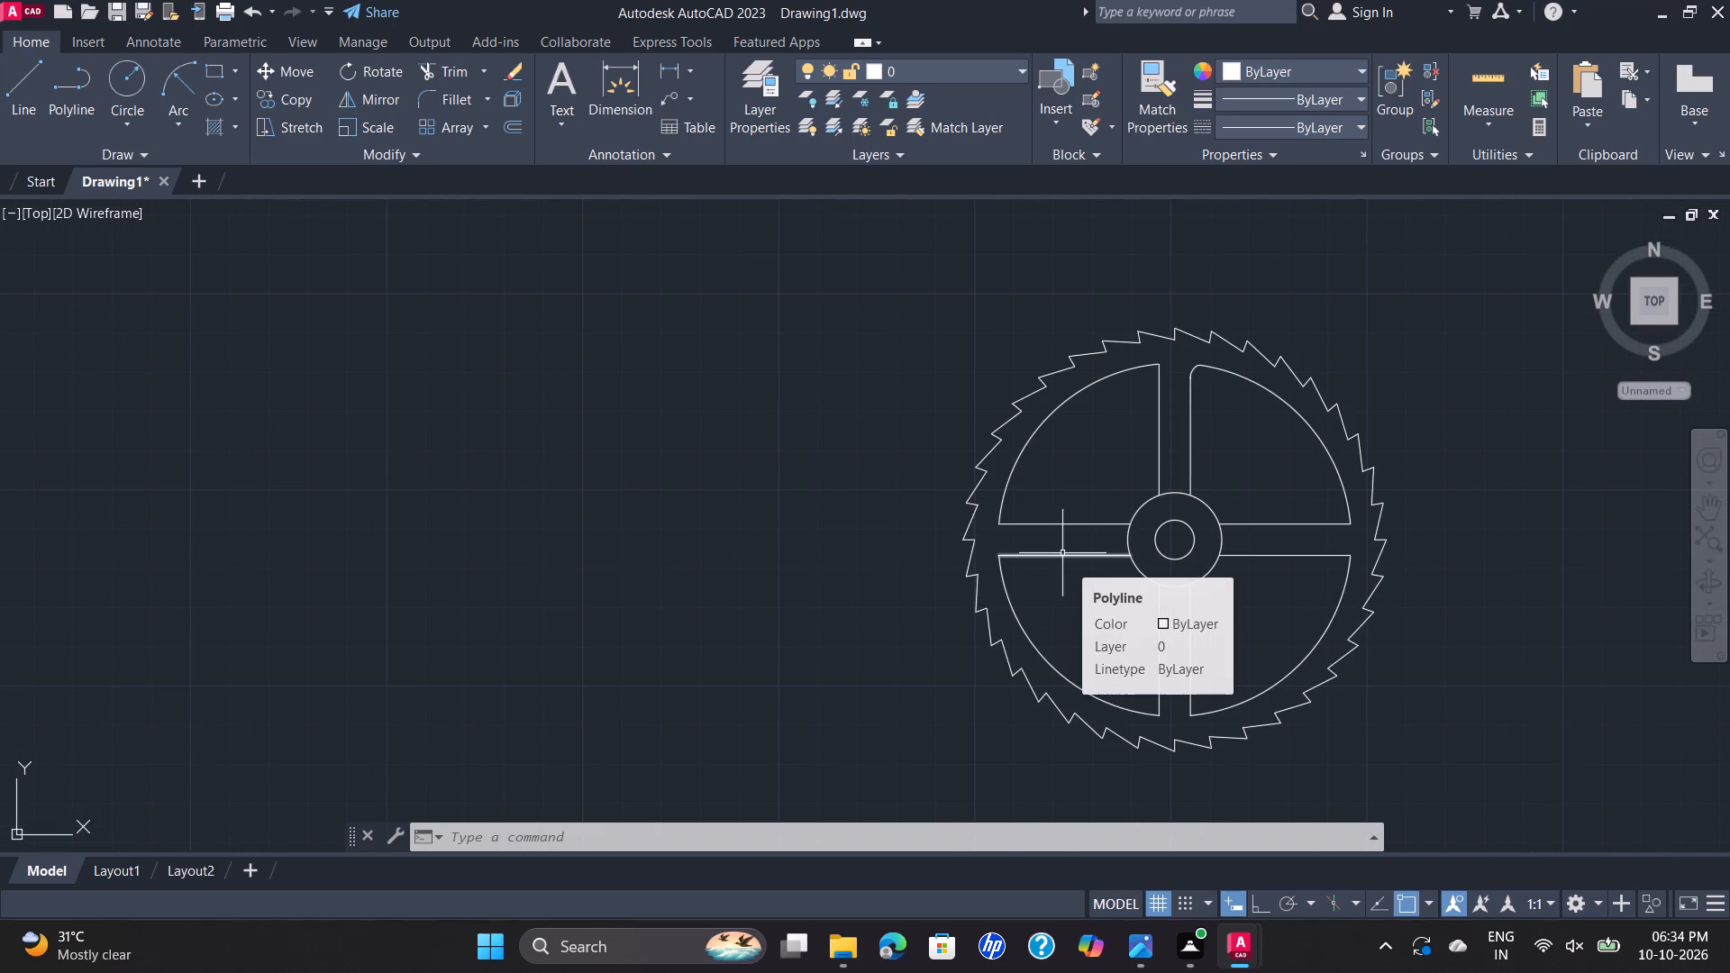
{"action": "scroll", "coordinate": [1155, 410], "scroll_direction": "up", "scroll_amount": 1}
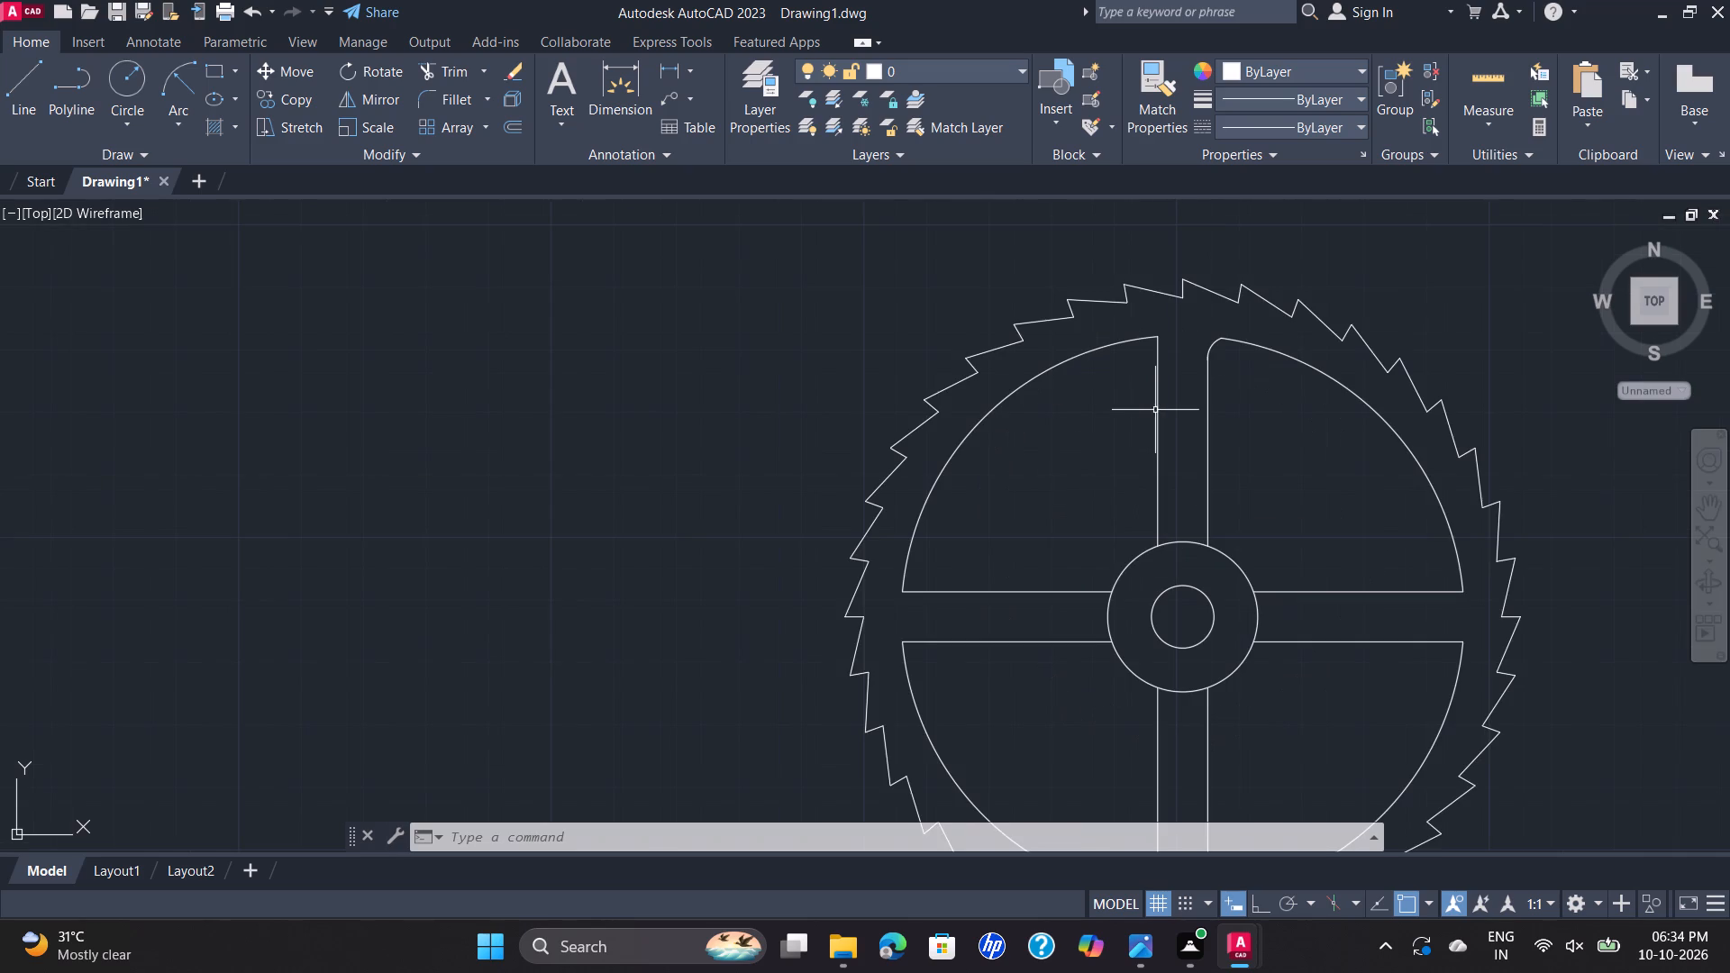
{"action": "scroll", "coordinate": [1155, 410], "scroll_direction": "down", "scroll_amount": 1}
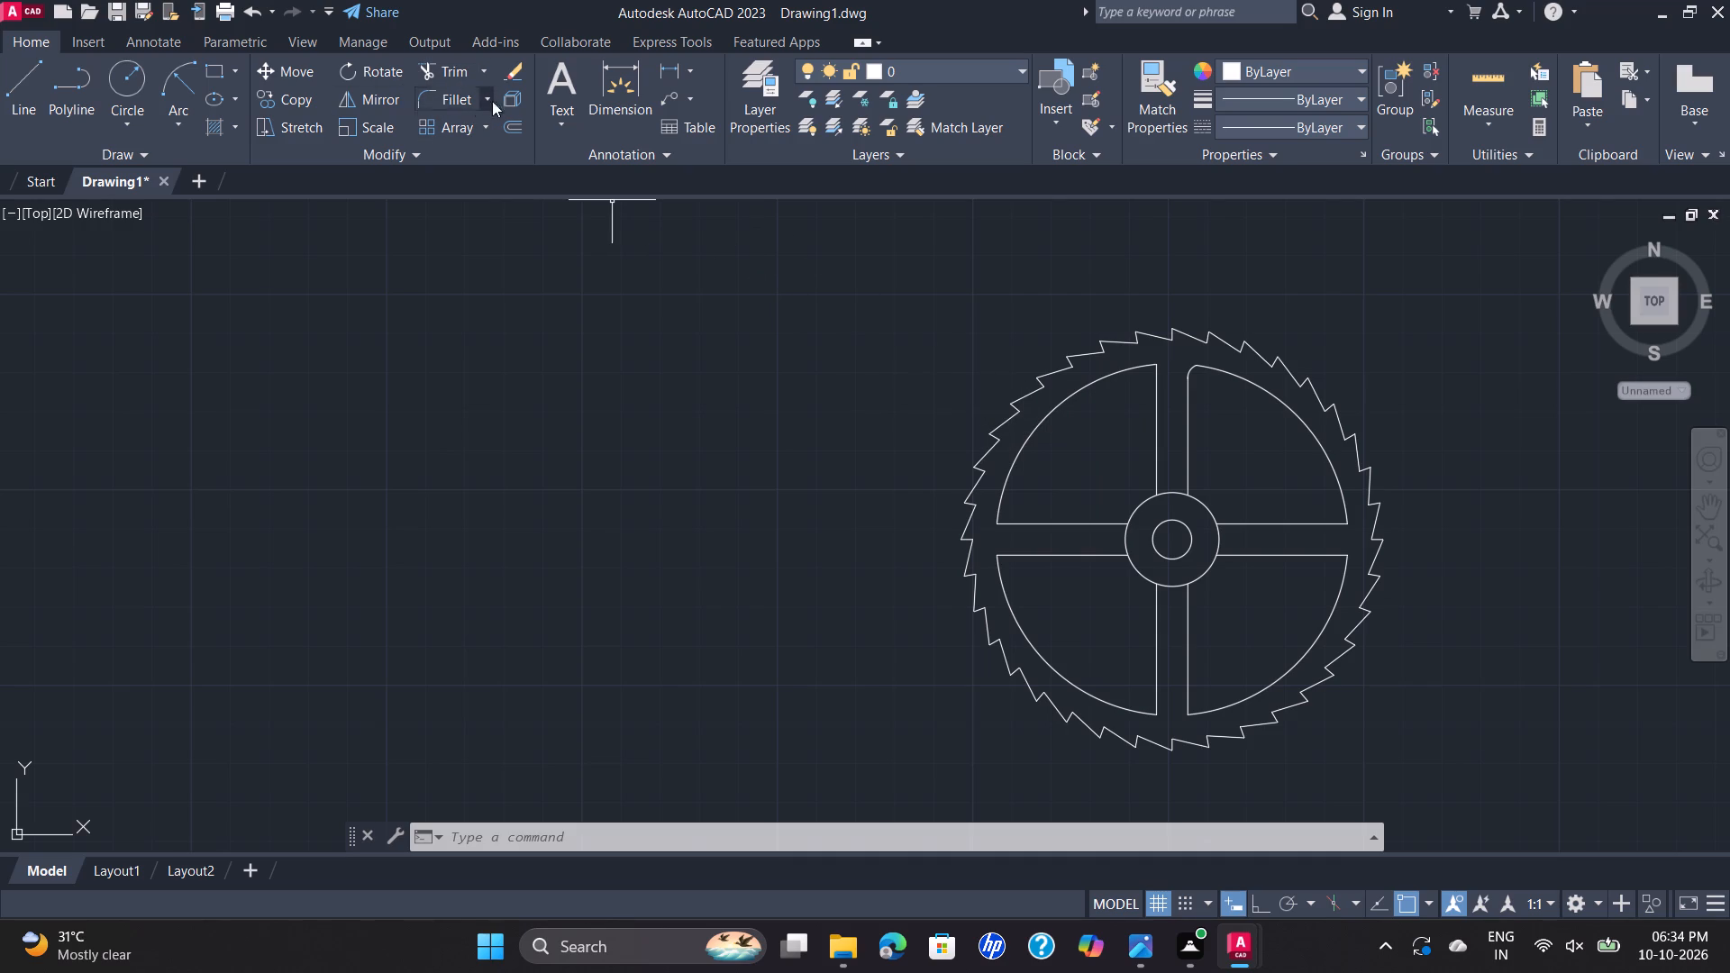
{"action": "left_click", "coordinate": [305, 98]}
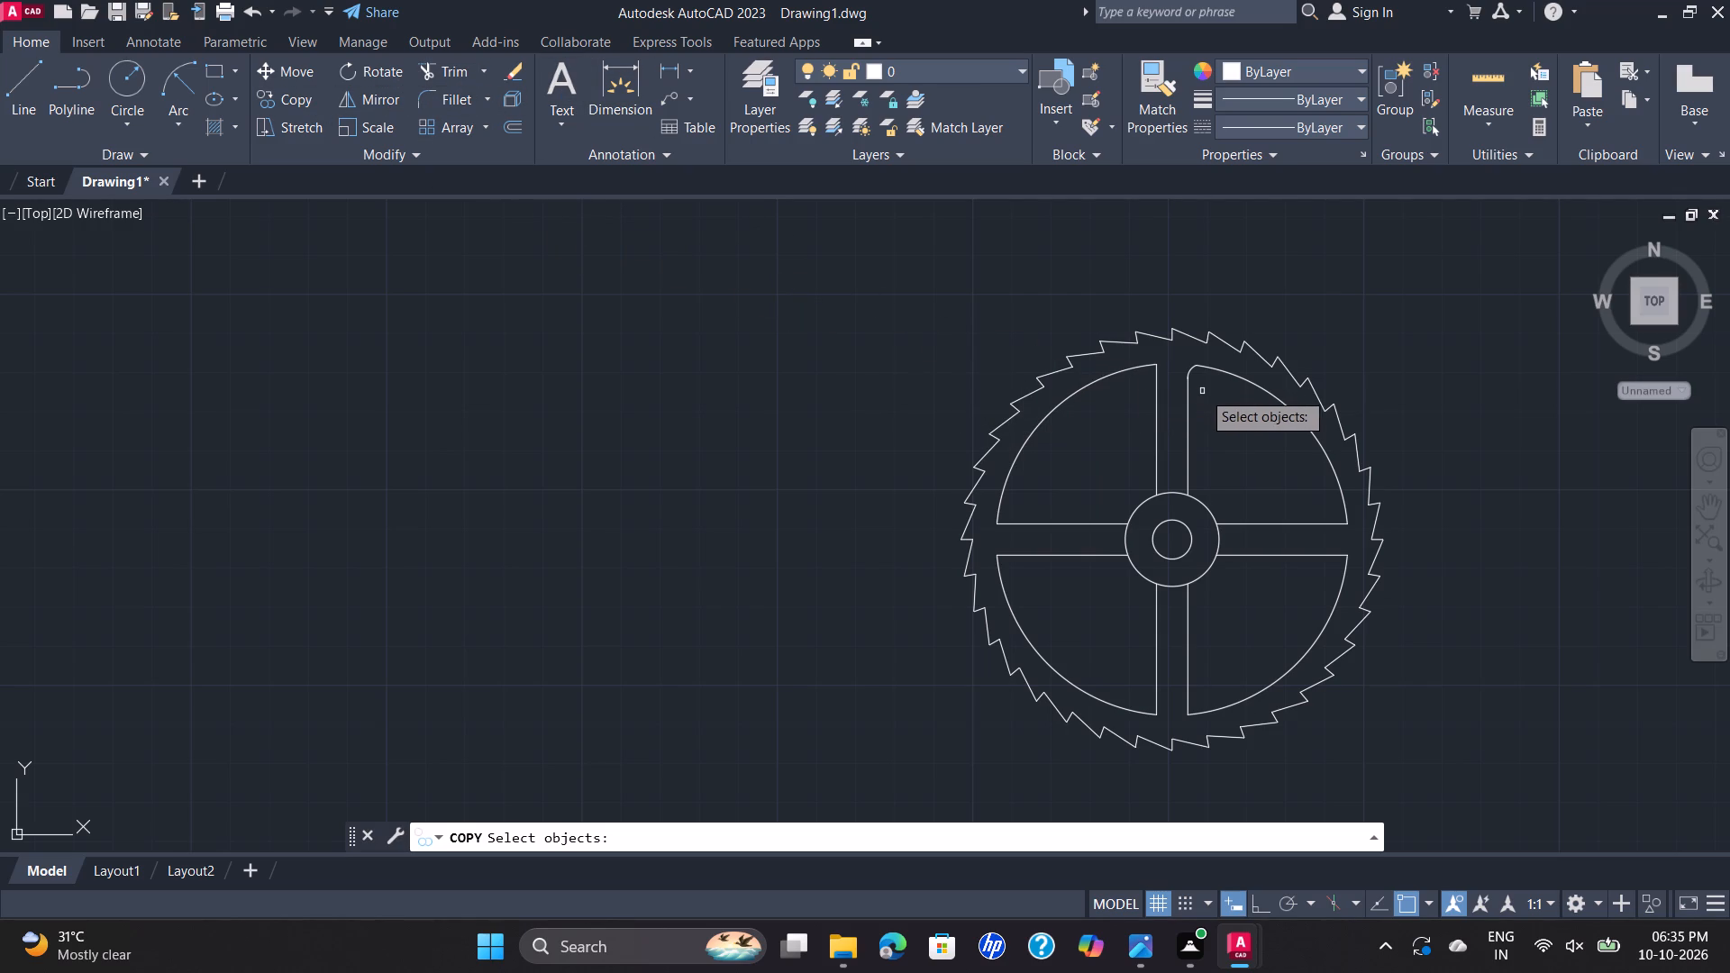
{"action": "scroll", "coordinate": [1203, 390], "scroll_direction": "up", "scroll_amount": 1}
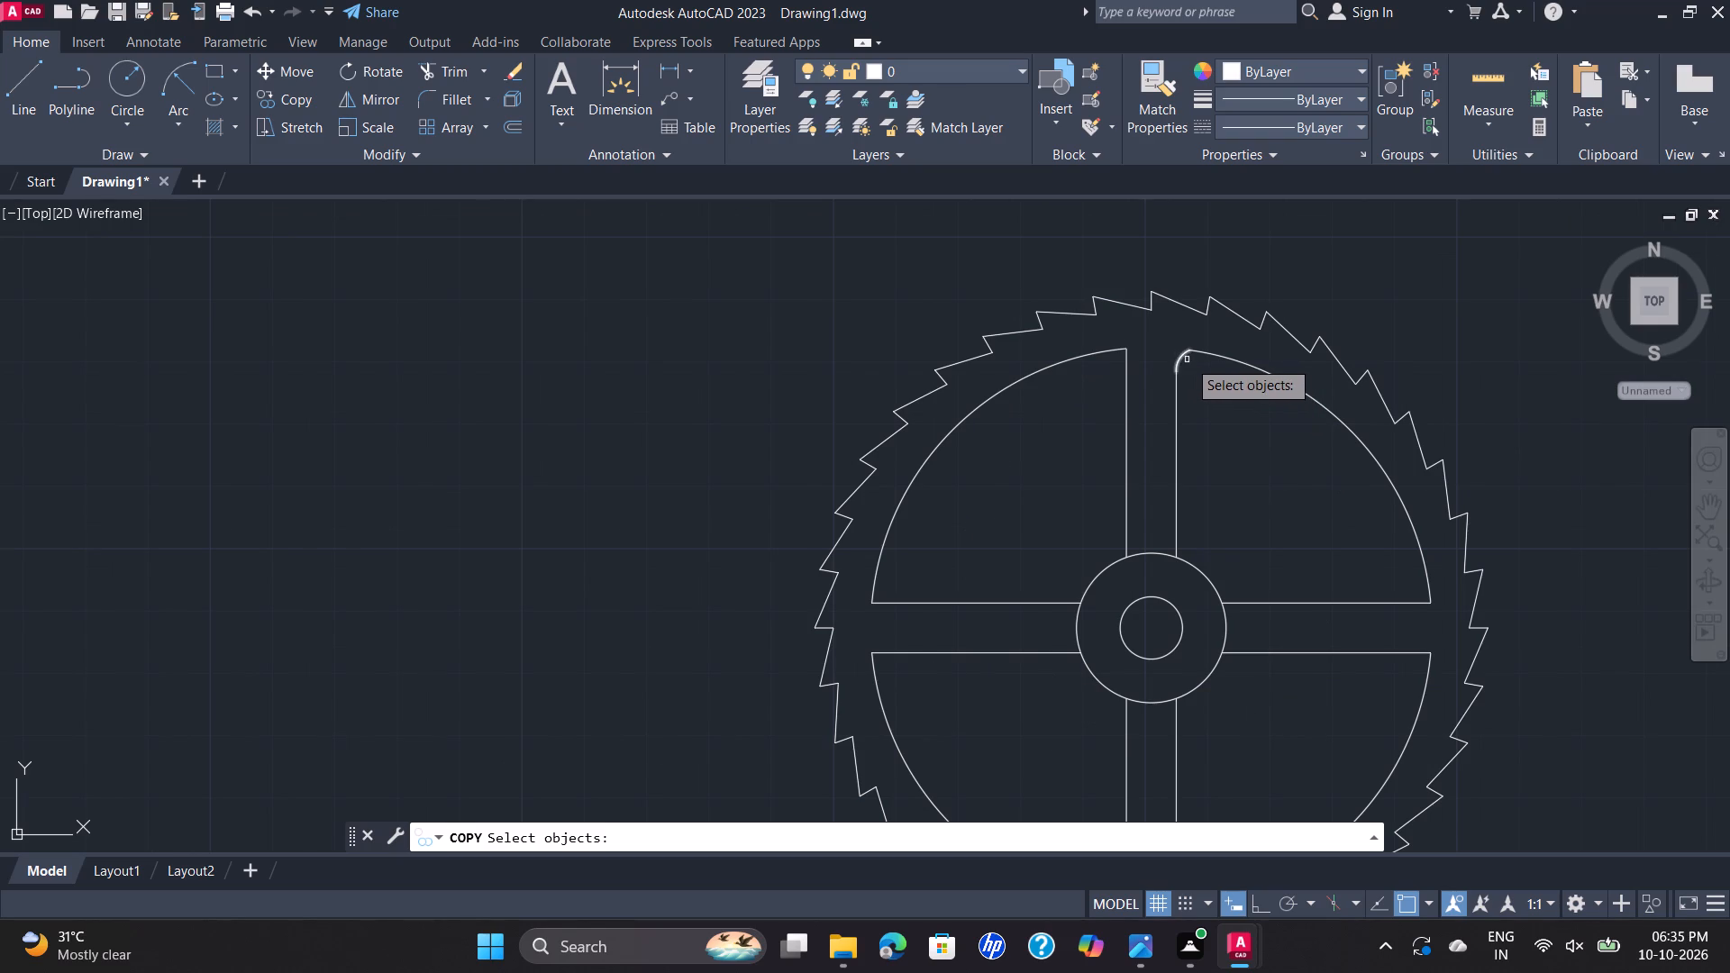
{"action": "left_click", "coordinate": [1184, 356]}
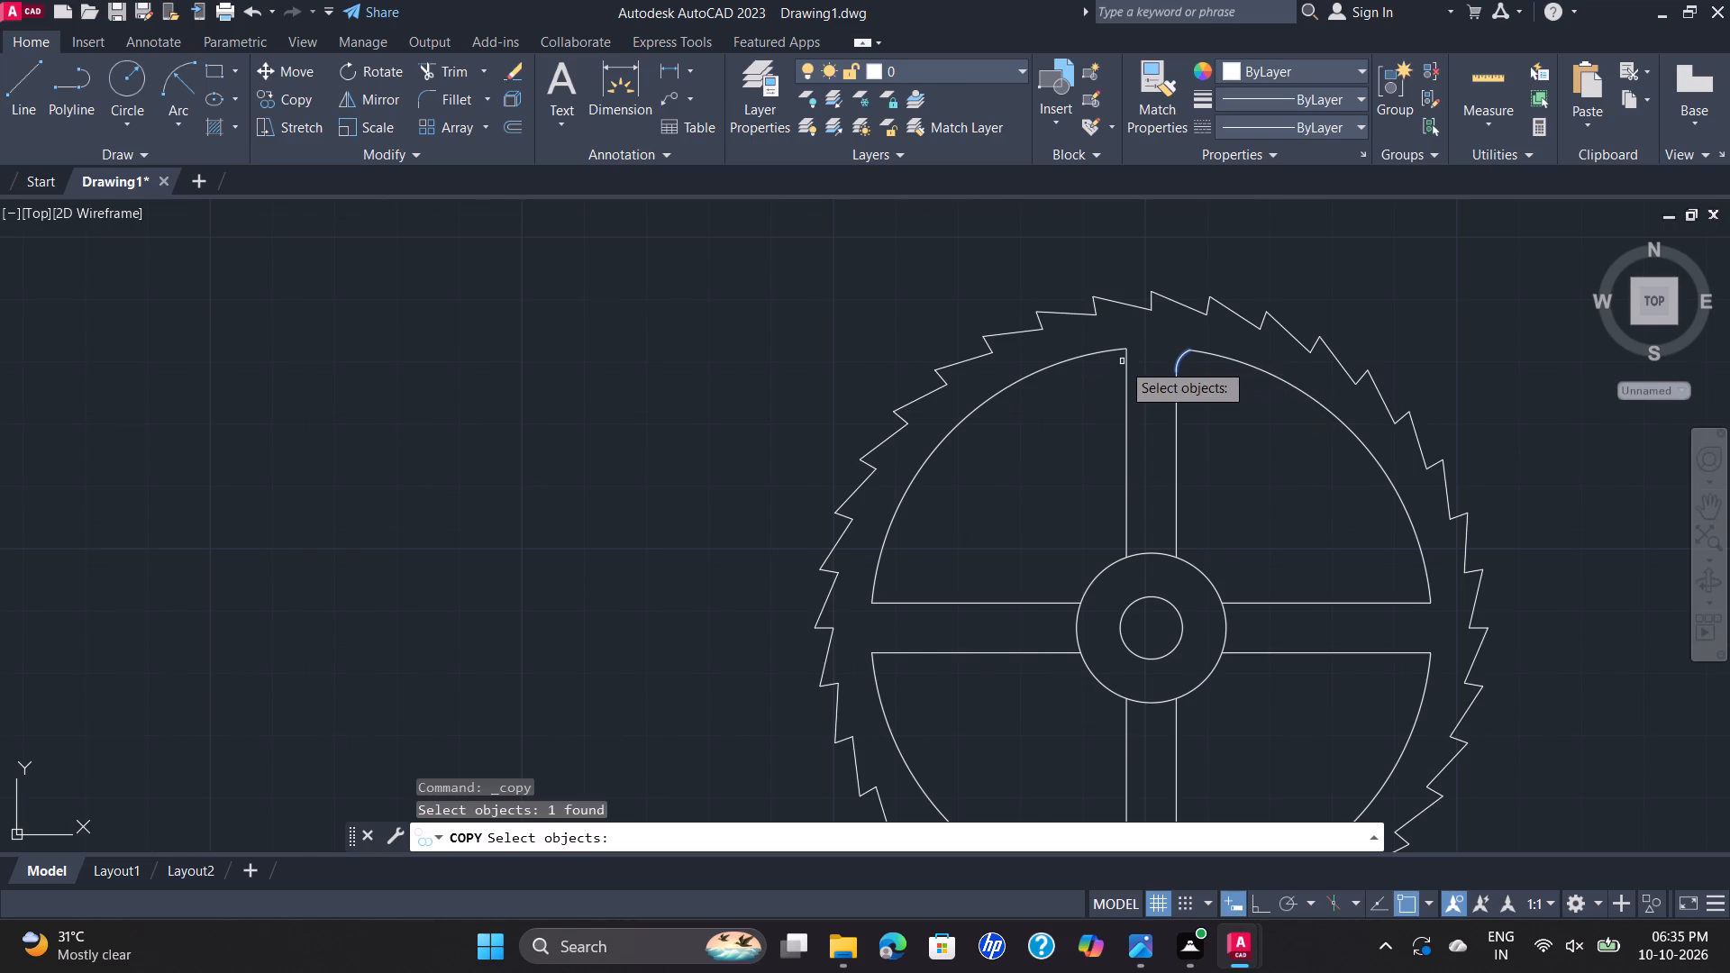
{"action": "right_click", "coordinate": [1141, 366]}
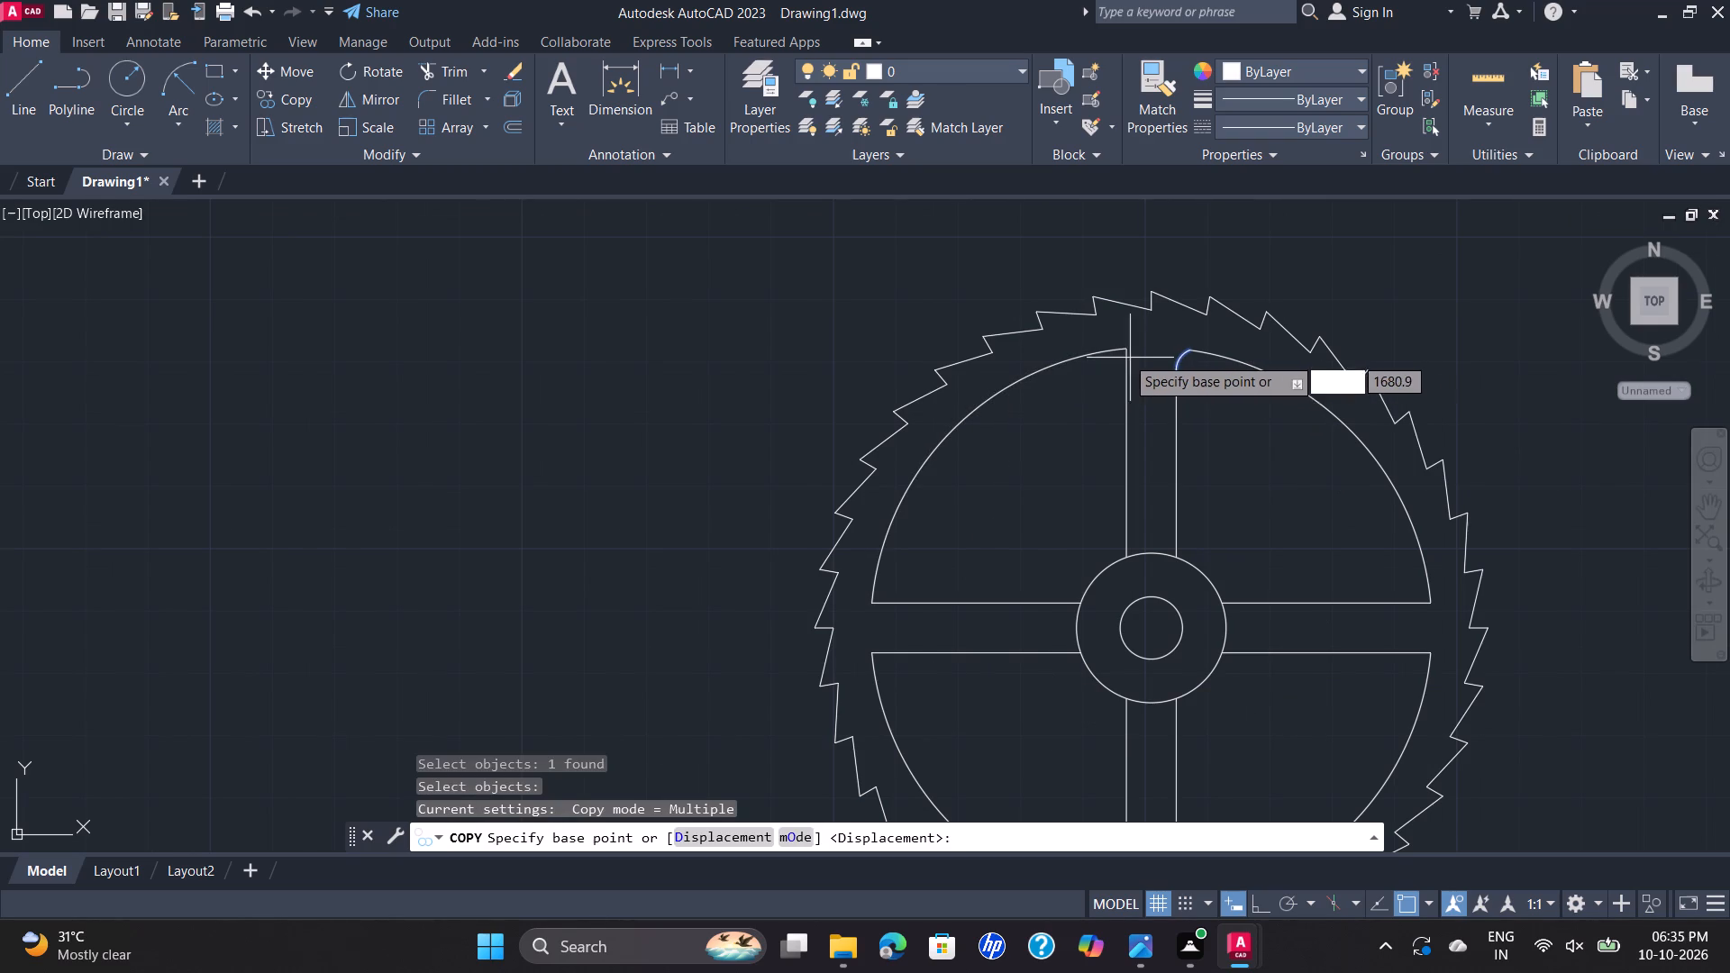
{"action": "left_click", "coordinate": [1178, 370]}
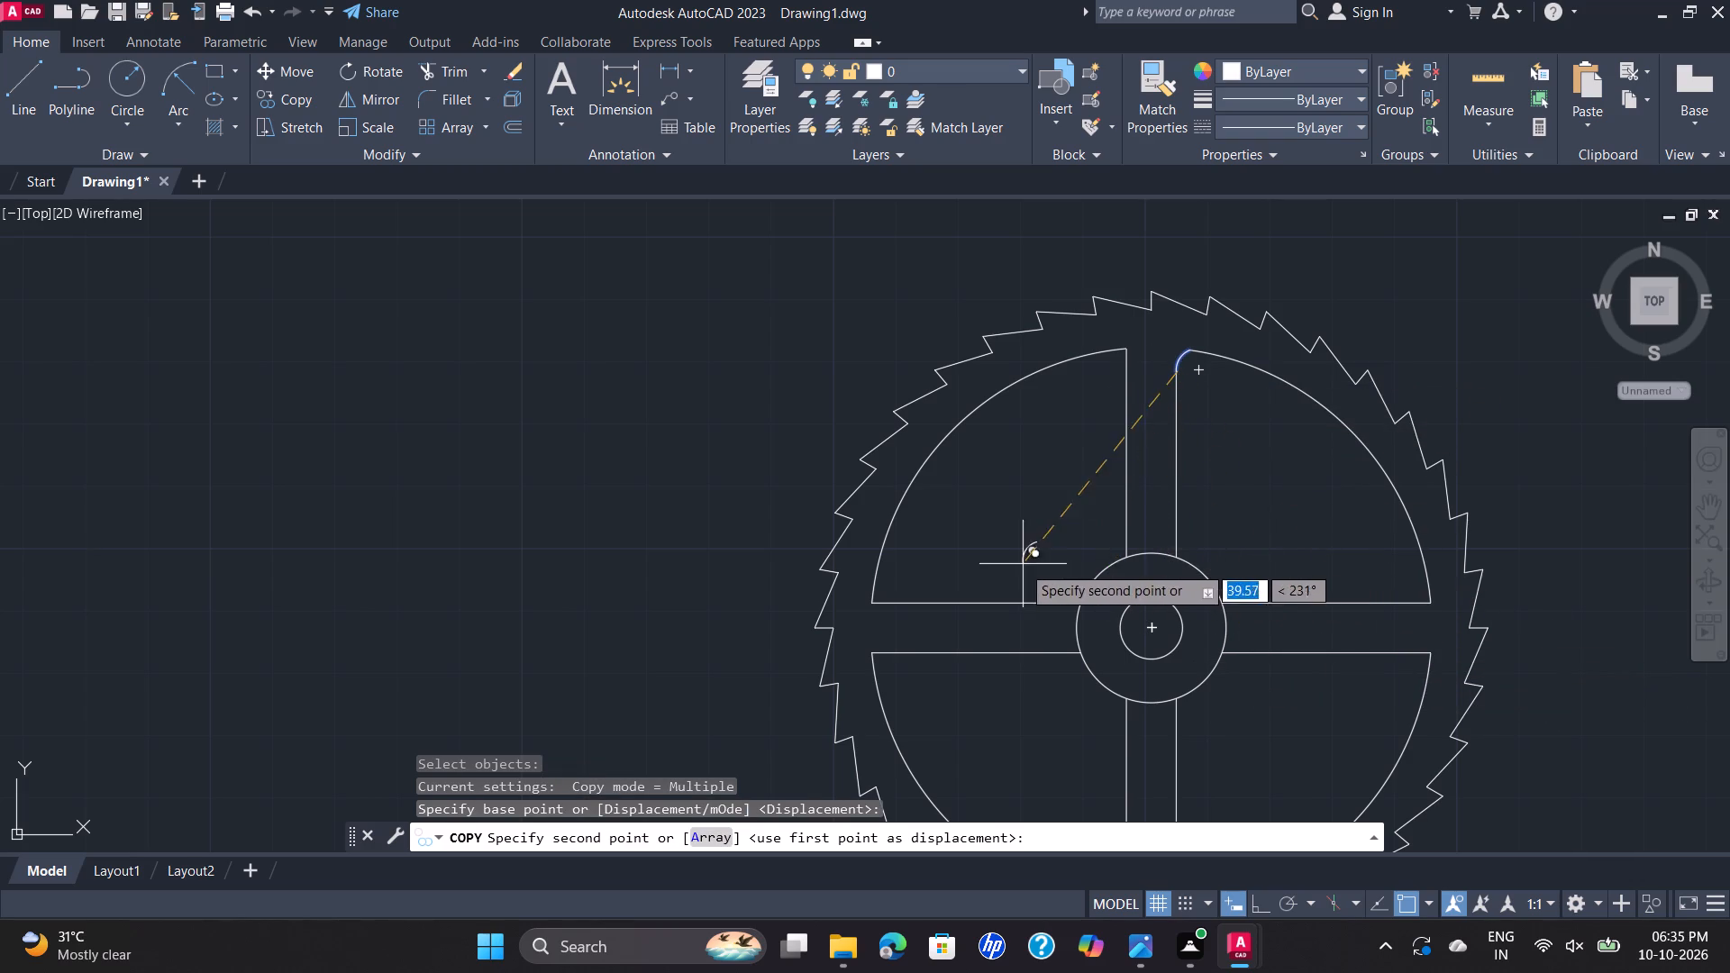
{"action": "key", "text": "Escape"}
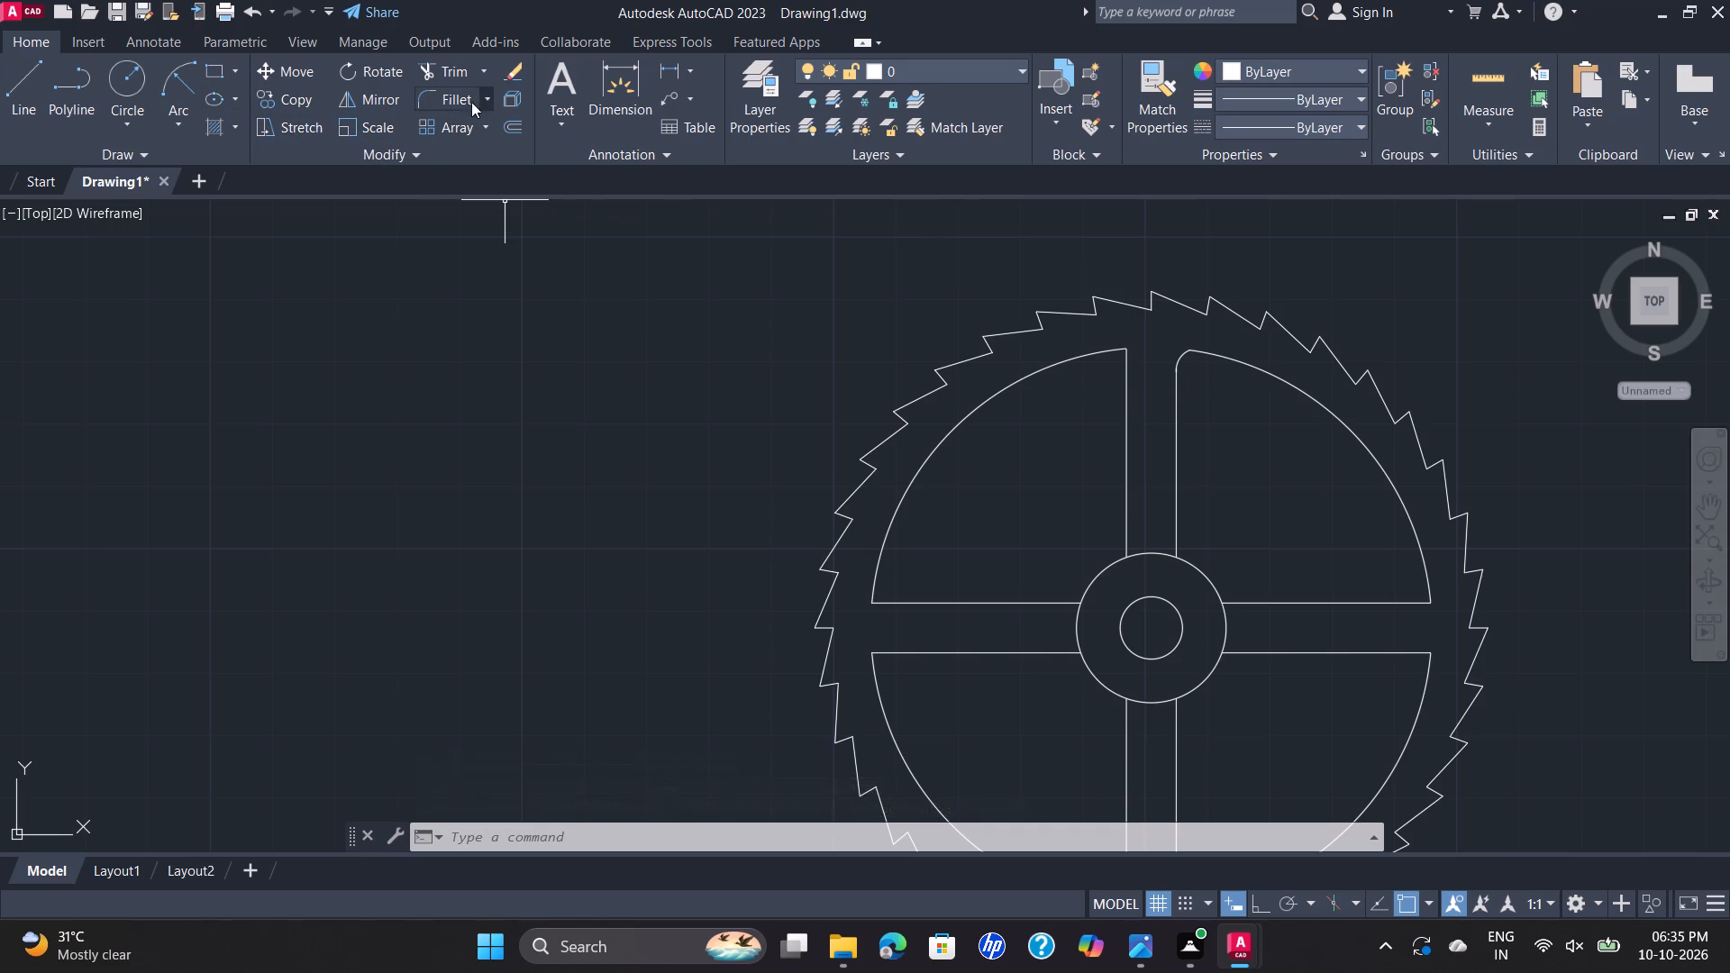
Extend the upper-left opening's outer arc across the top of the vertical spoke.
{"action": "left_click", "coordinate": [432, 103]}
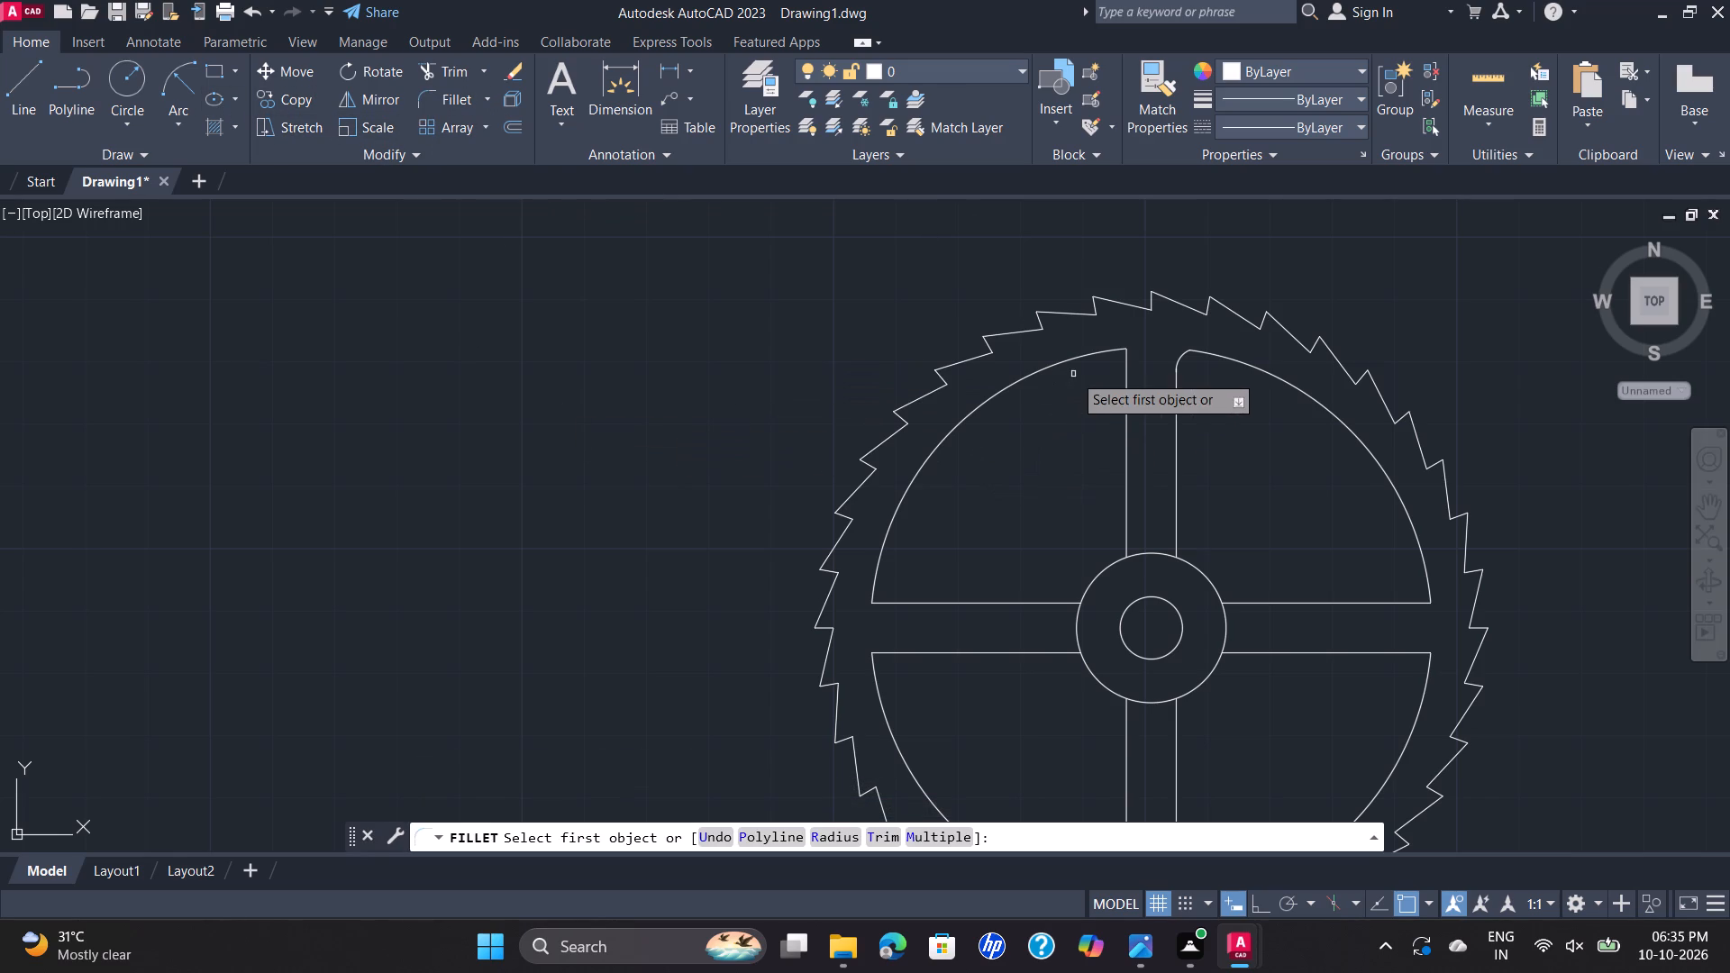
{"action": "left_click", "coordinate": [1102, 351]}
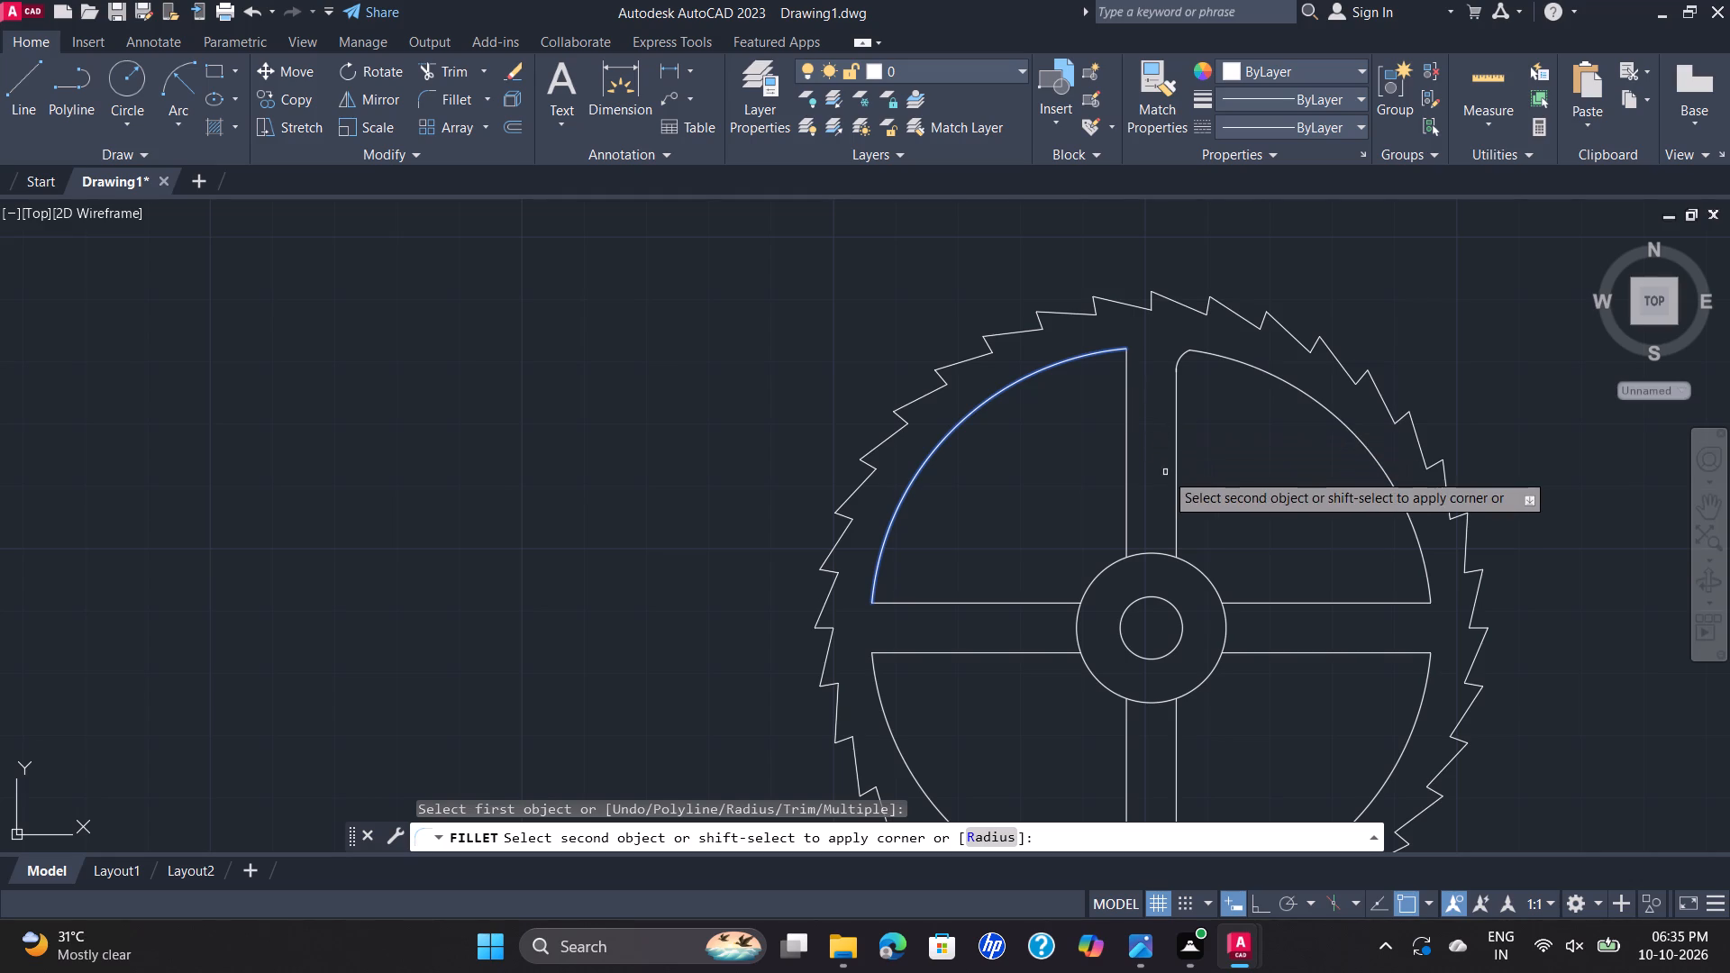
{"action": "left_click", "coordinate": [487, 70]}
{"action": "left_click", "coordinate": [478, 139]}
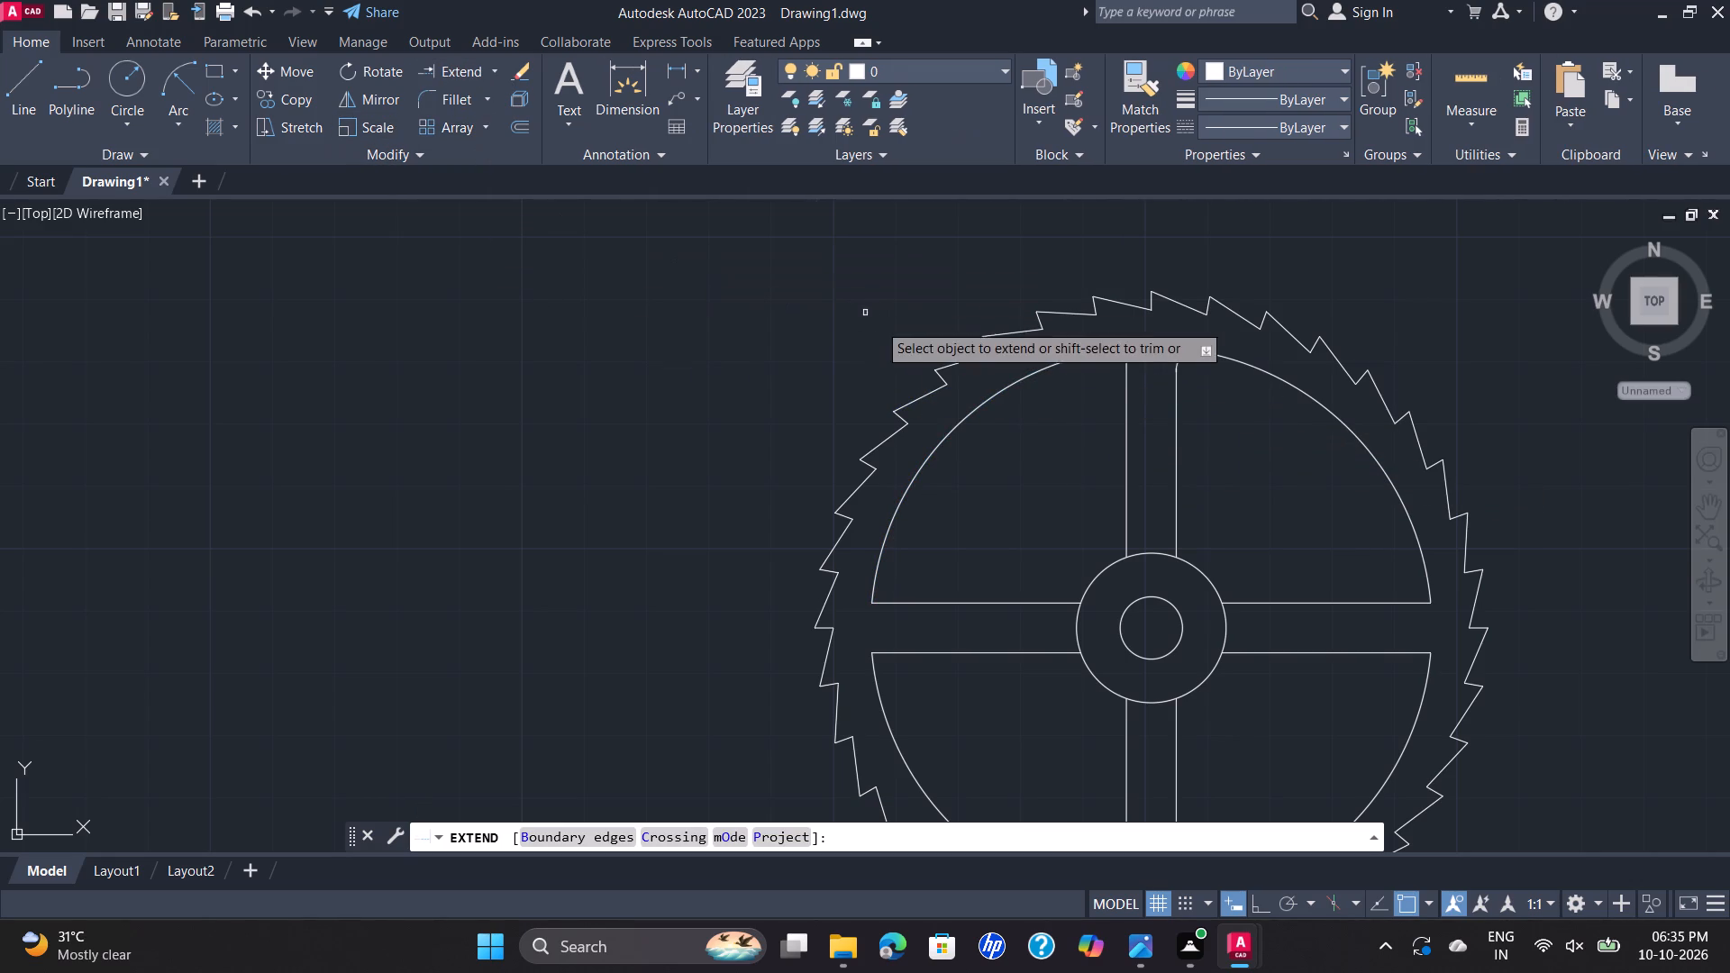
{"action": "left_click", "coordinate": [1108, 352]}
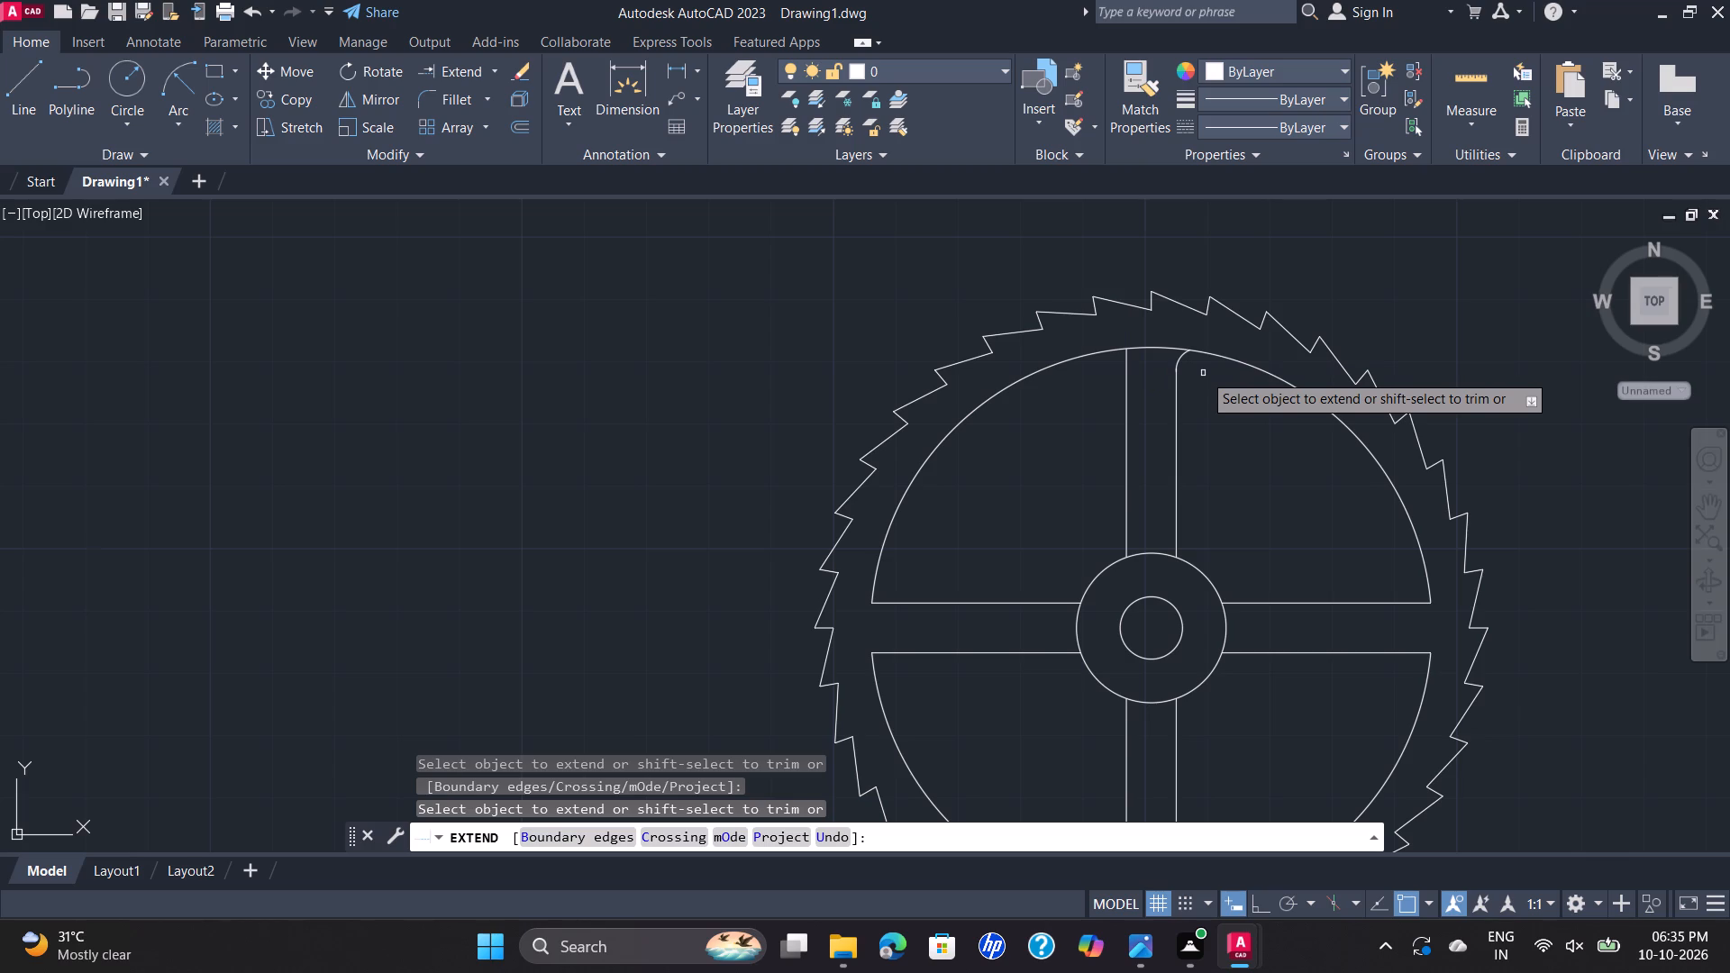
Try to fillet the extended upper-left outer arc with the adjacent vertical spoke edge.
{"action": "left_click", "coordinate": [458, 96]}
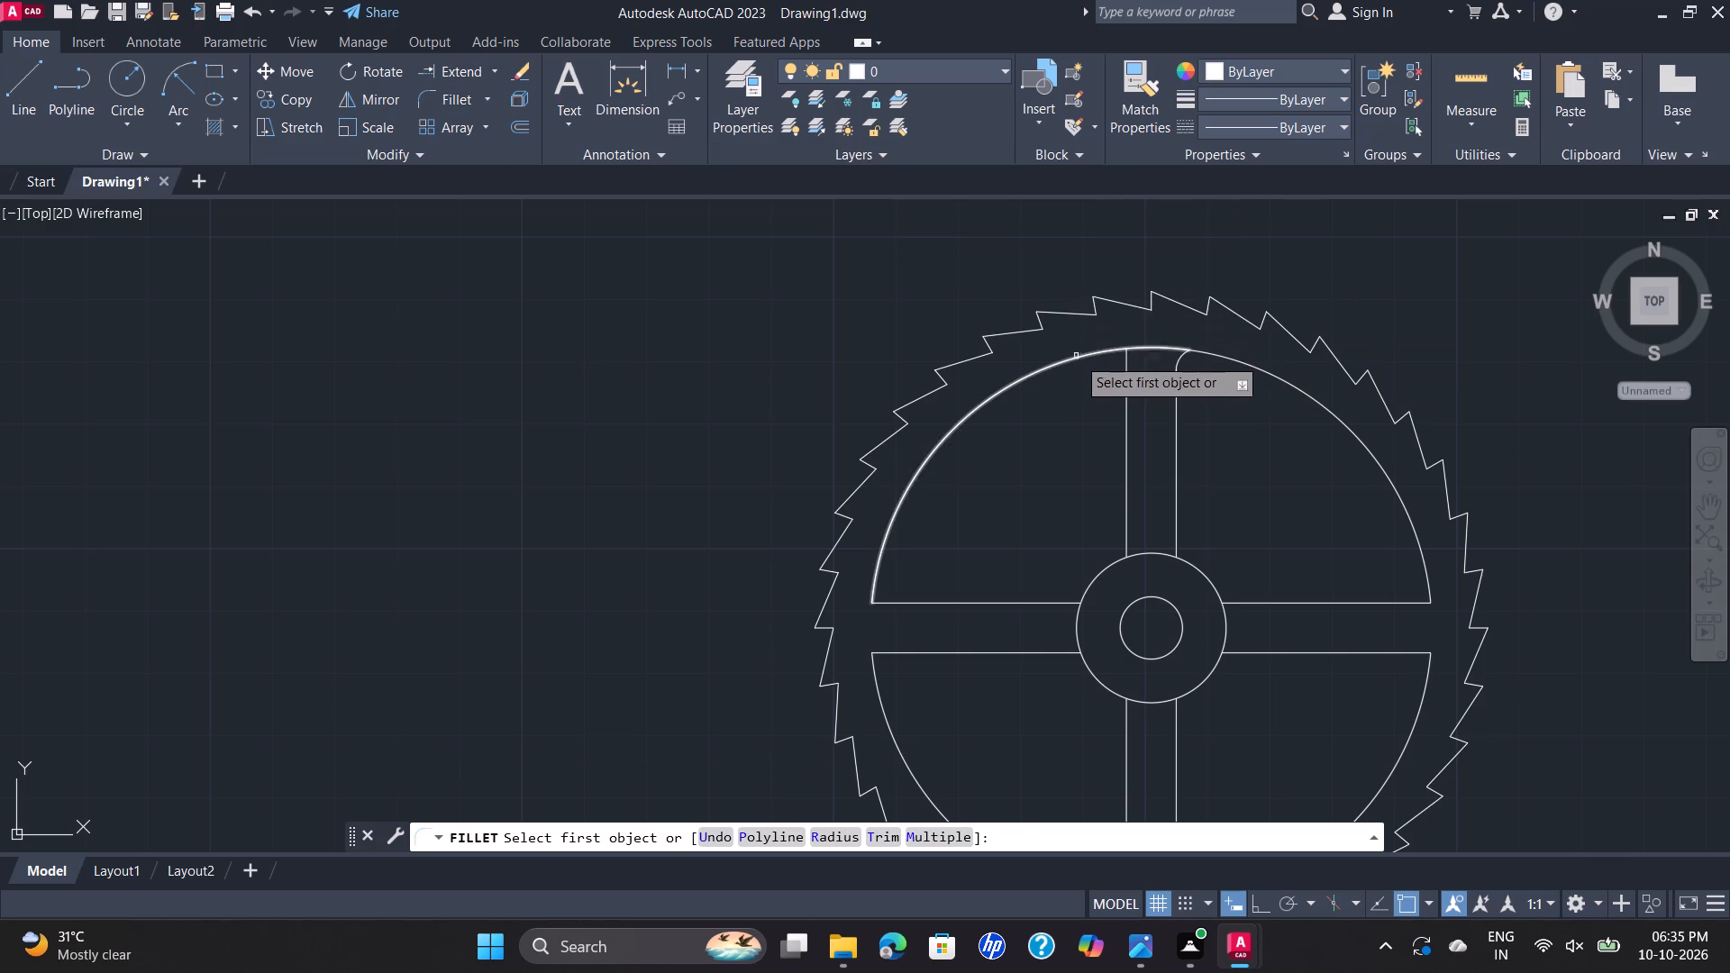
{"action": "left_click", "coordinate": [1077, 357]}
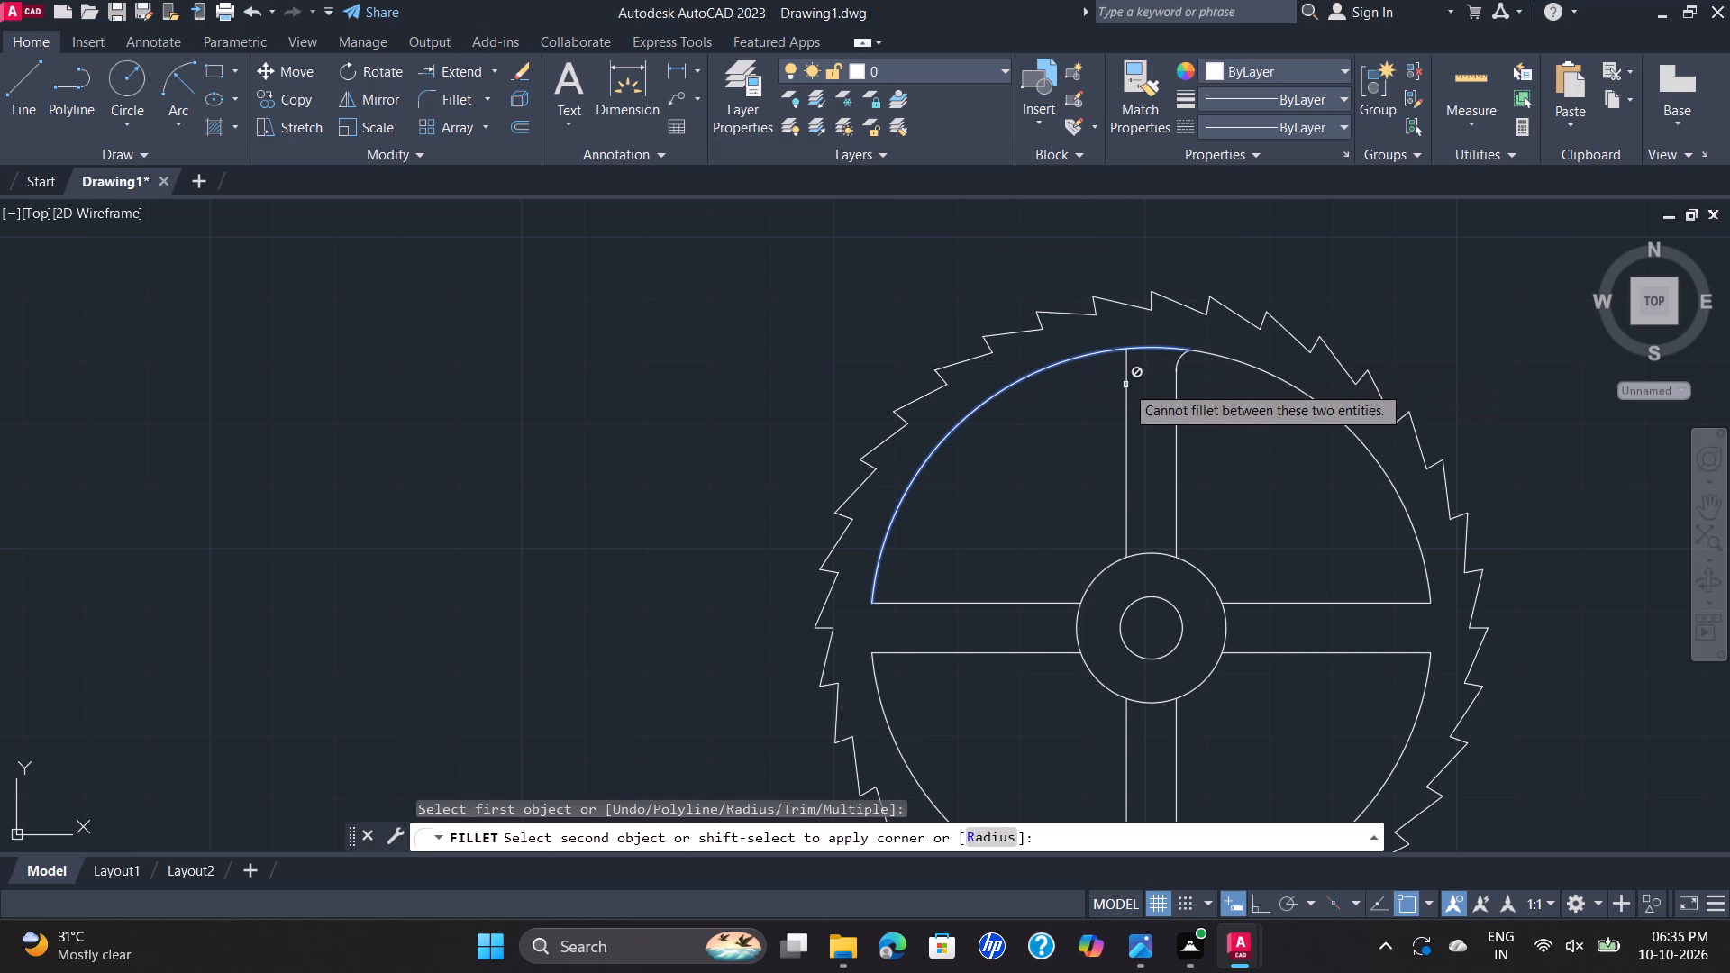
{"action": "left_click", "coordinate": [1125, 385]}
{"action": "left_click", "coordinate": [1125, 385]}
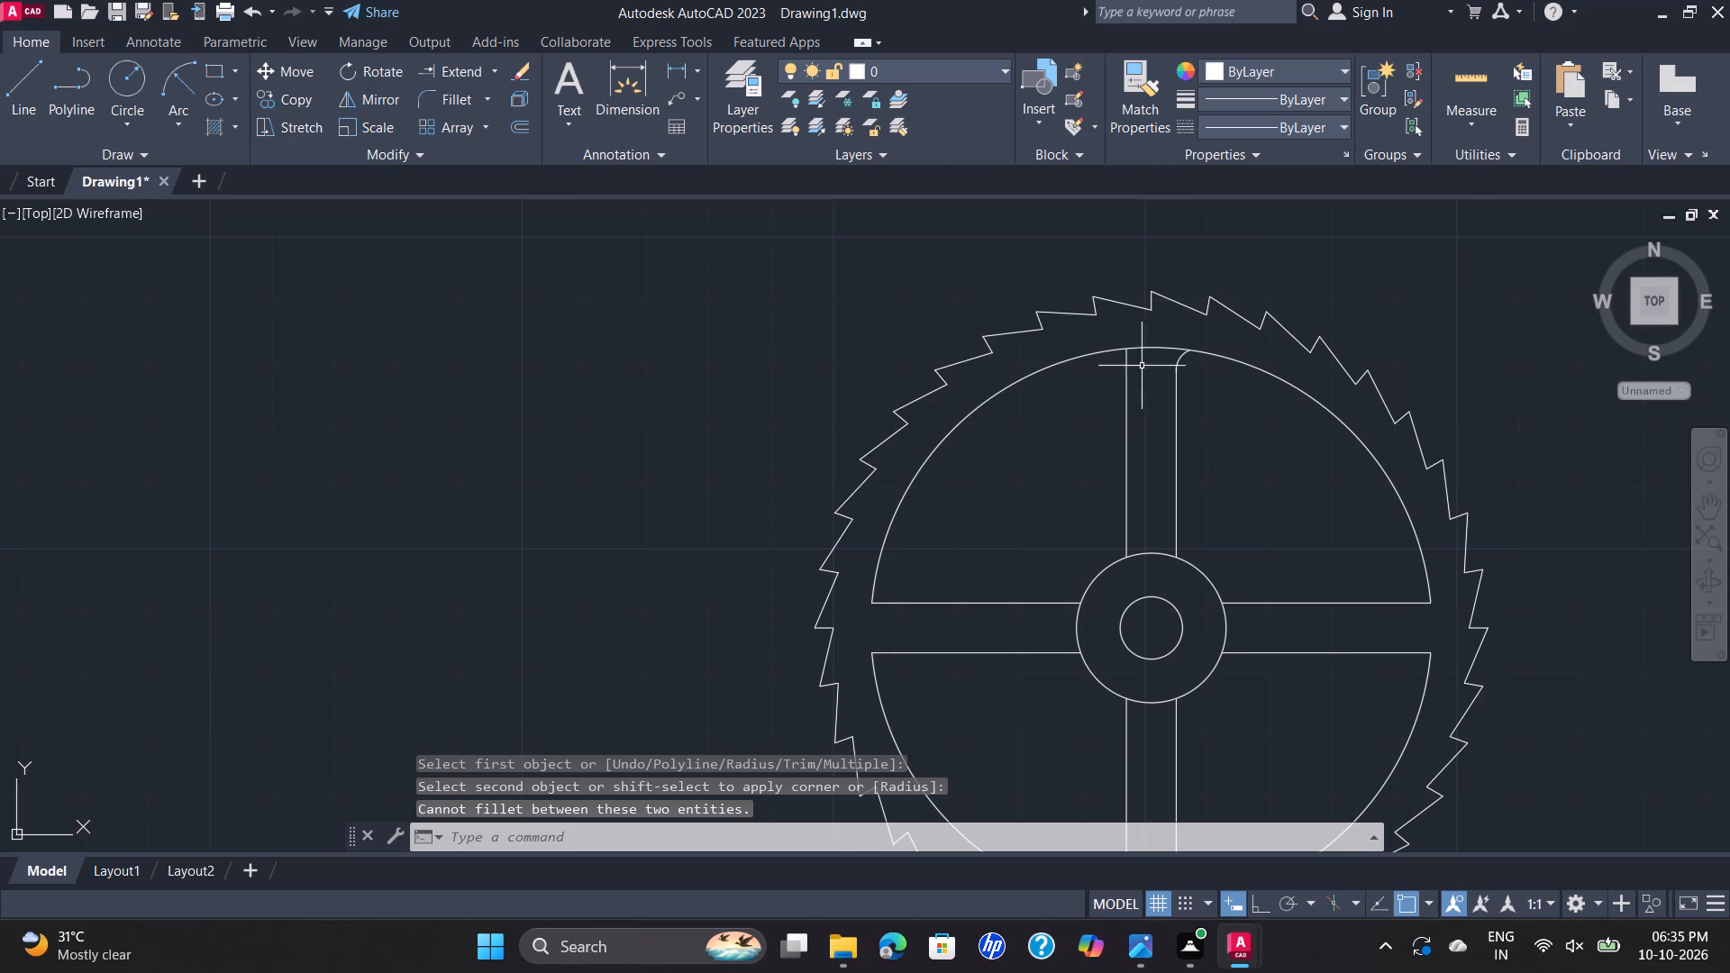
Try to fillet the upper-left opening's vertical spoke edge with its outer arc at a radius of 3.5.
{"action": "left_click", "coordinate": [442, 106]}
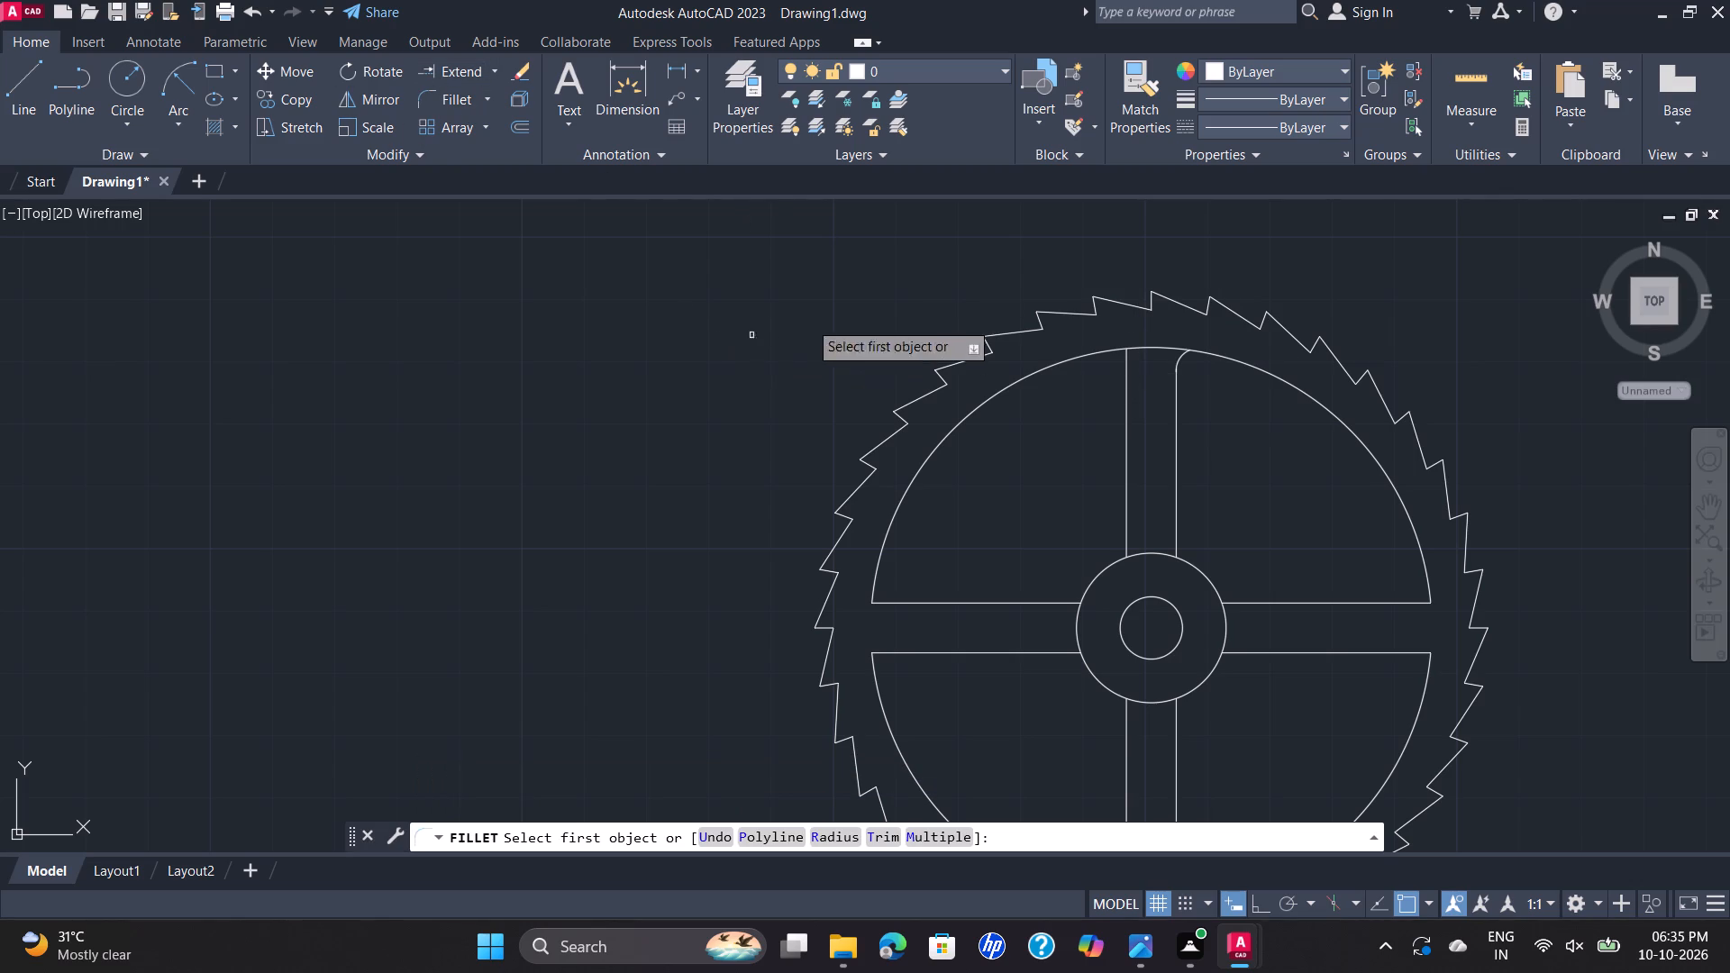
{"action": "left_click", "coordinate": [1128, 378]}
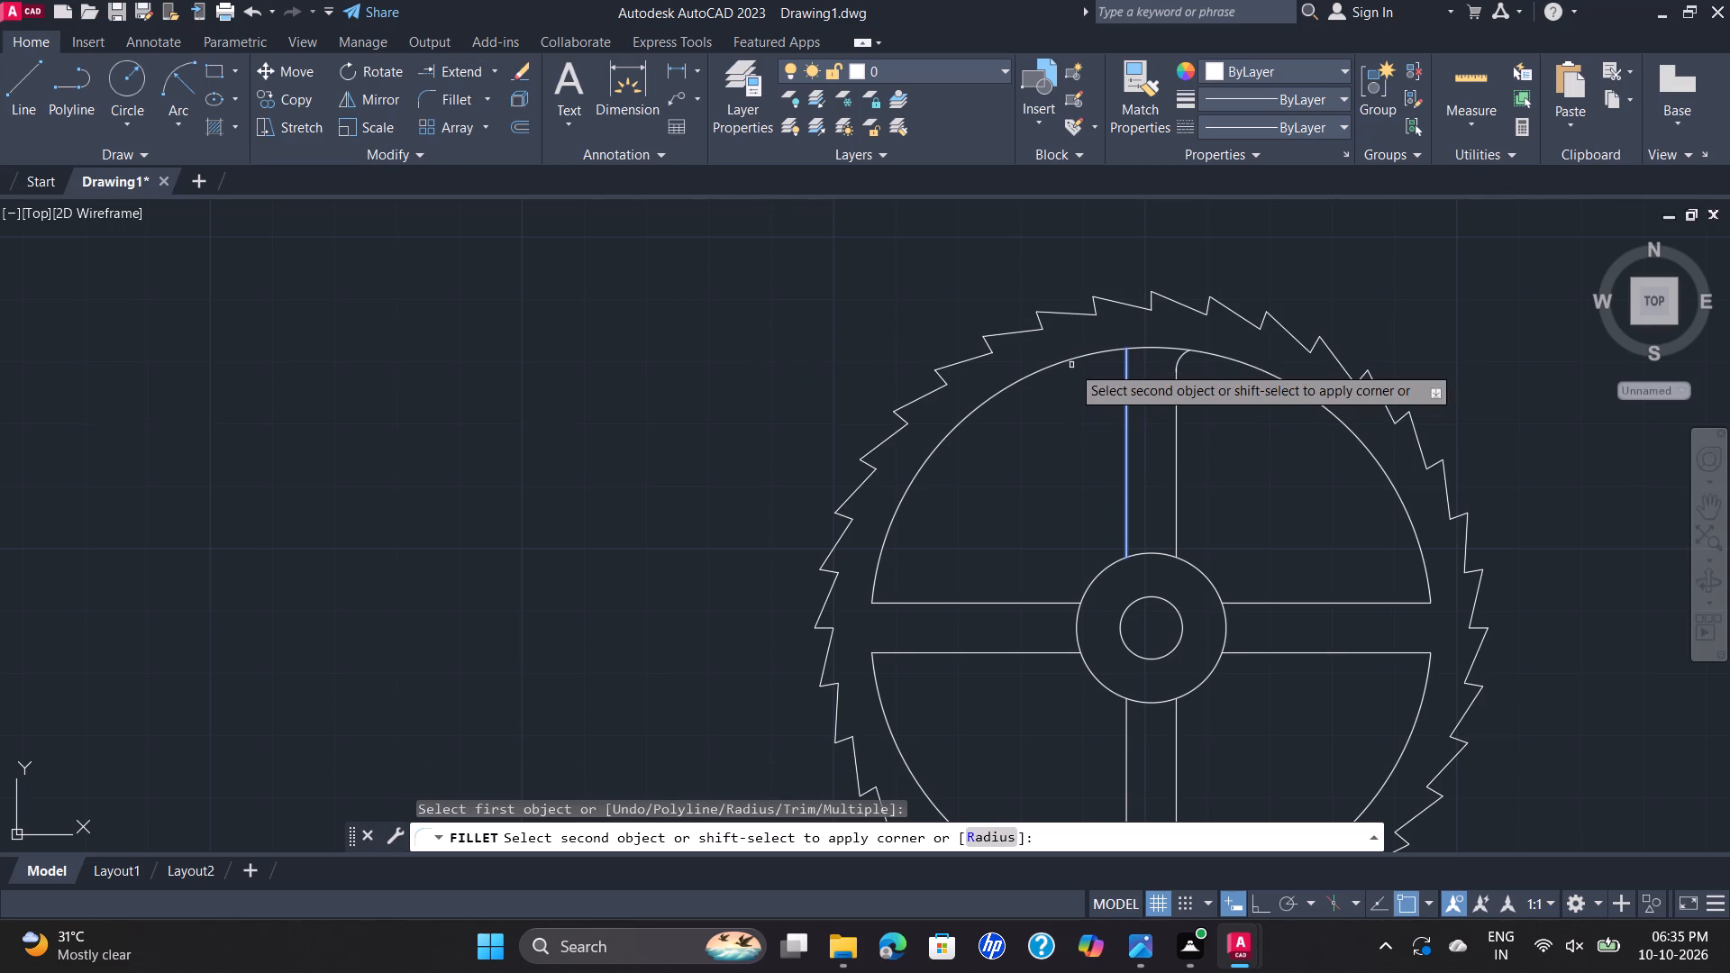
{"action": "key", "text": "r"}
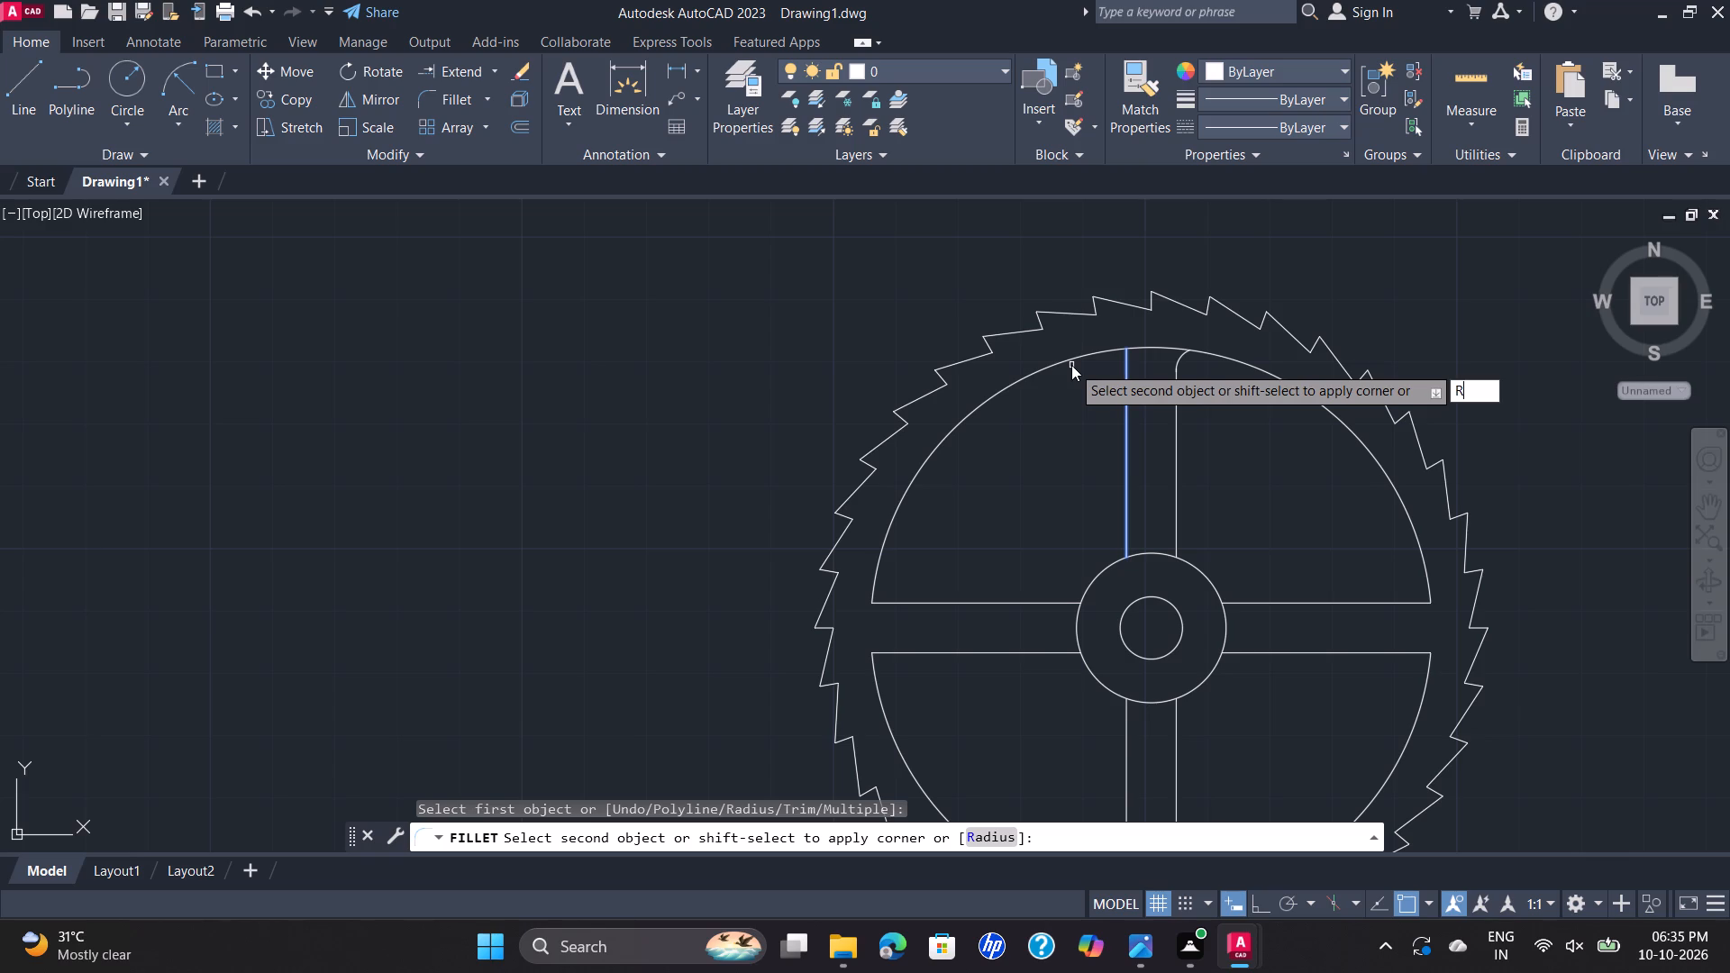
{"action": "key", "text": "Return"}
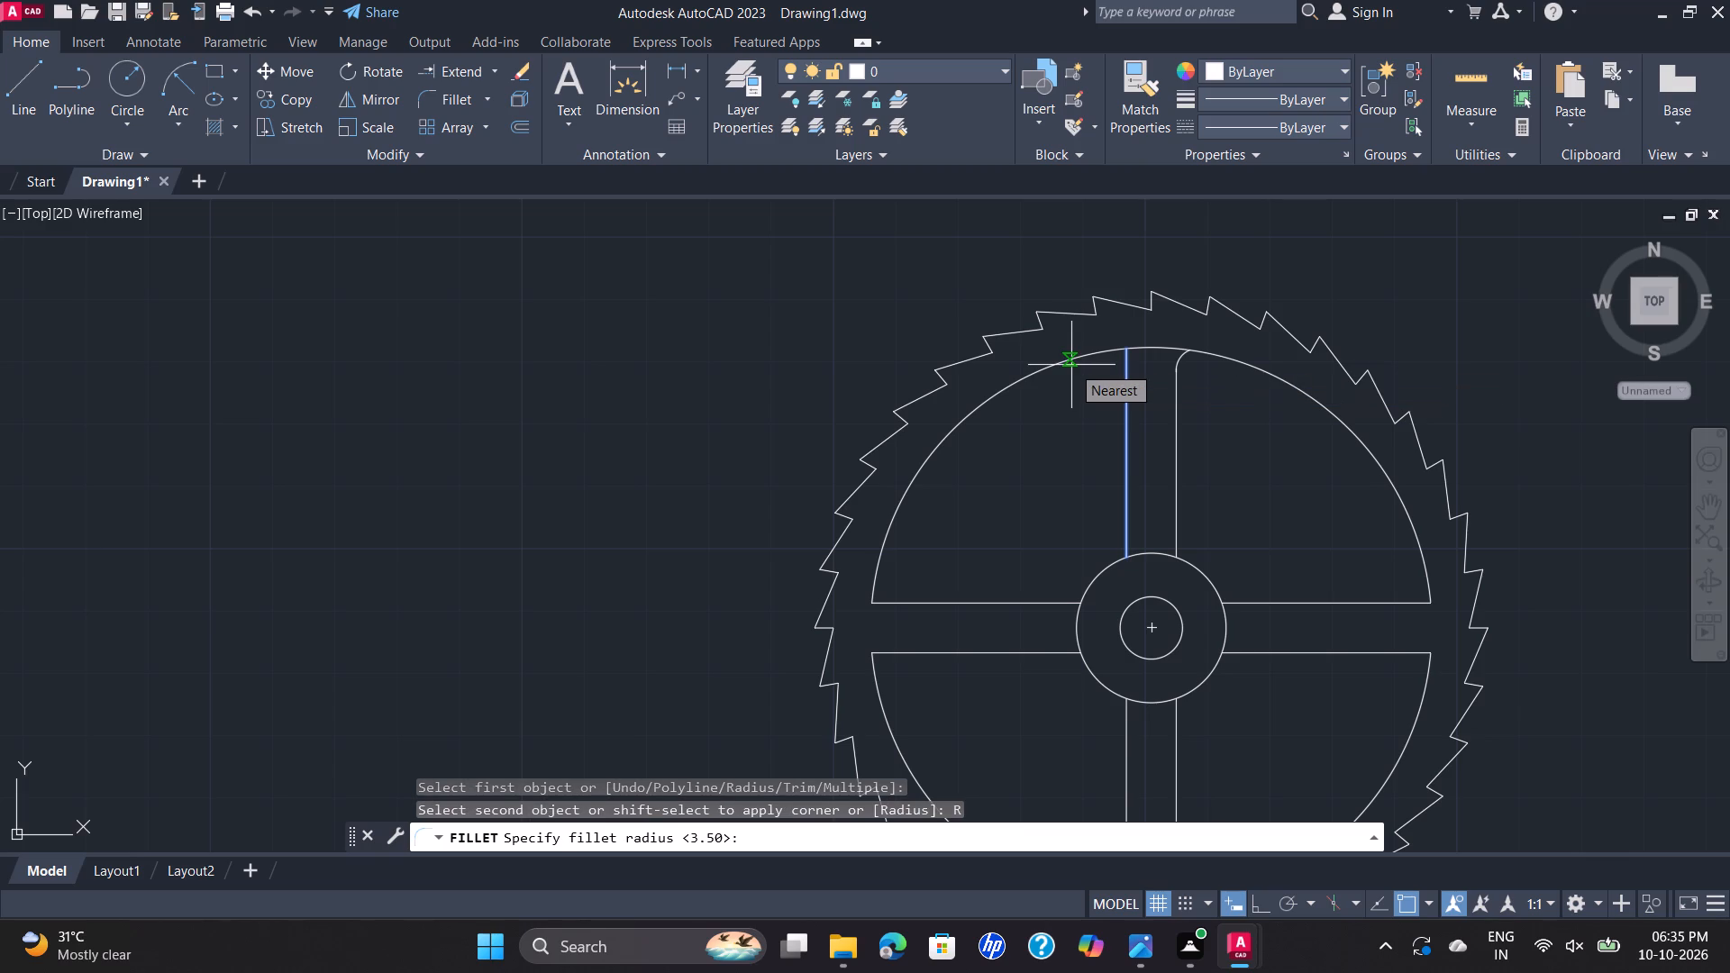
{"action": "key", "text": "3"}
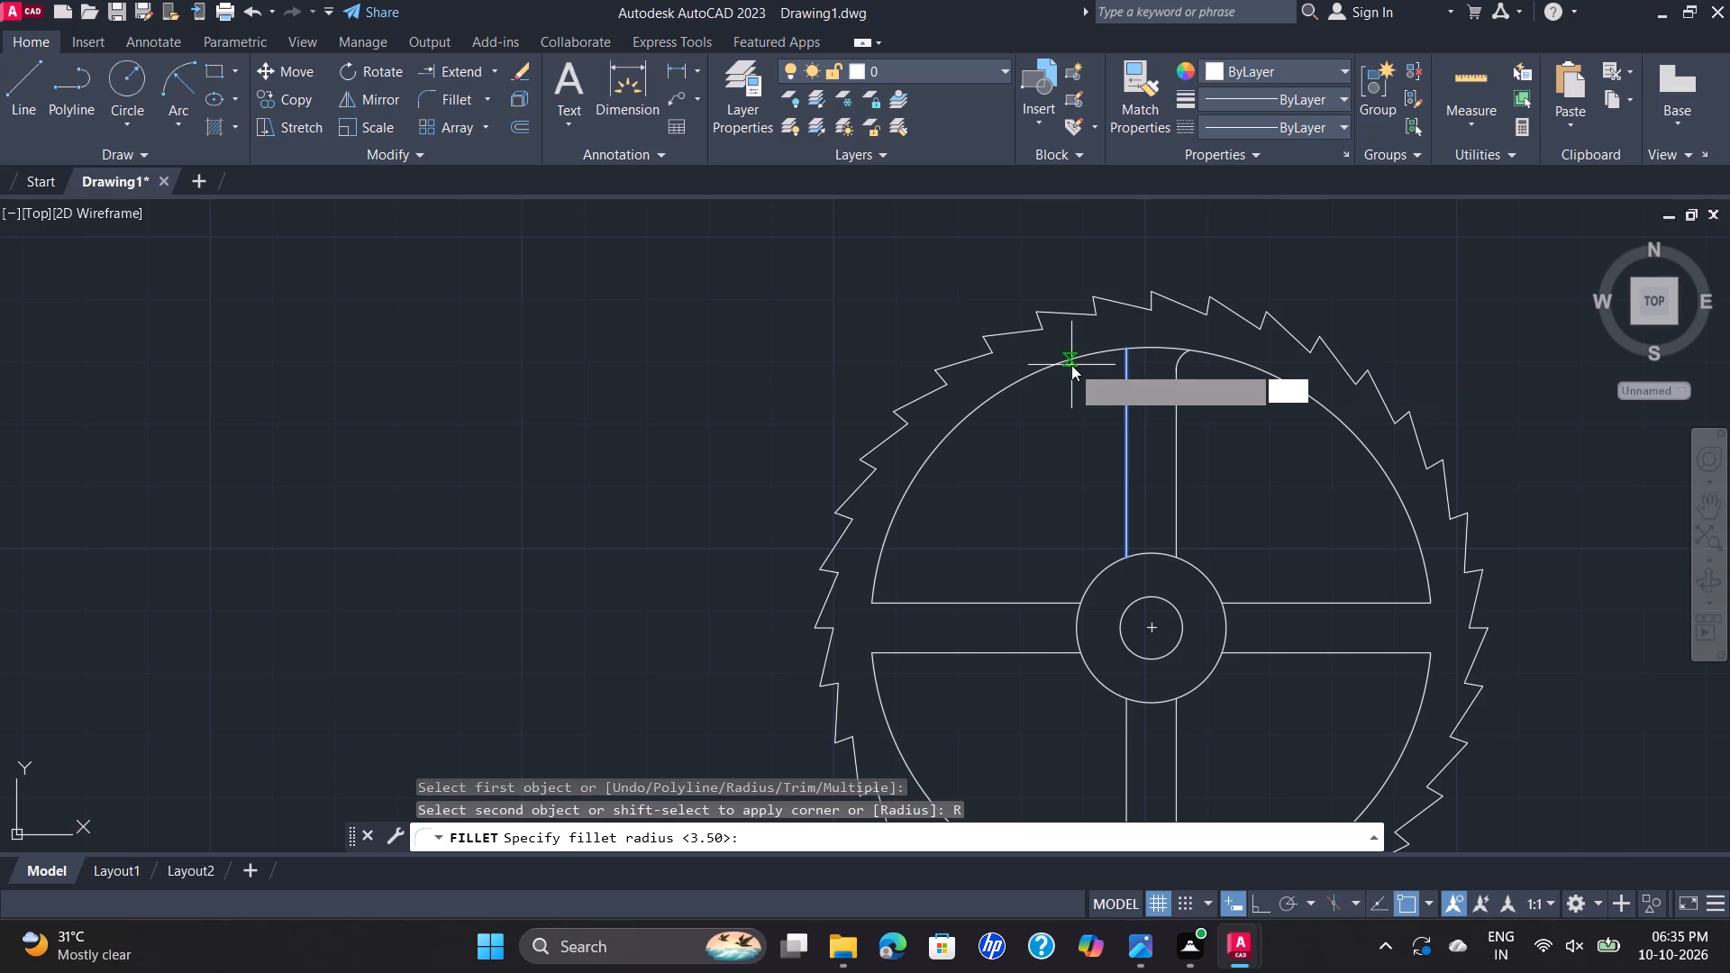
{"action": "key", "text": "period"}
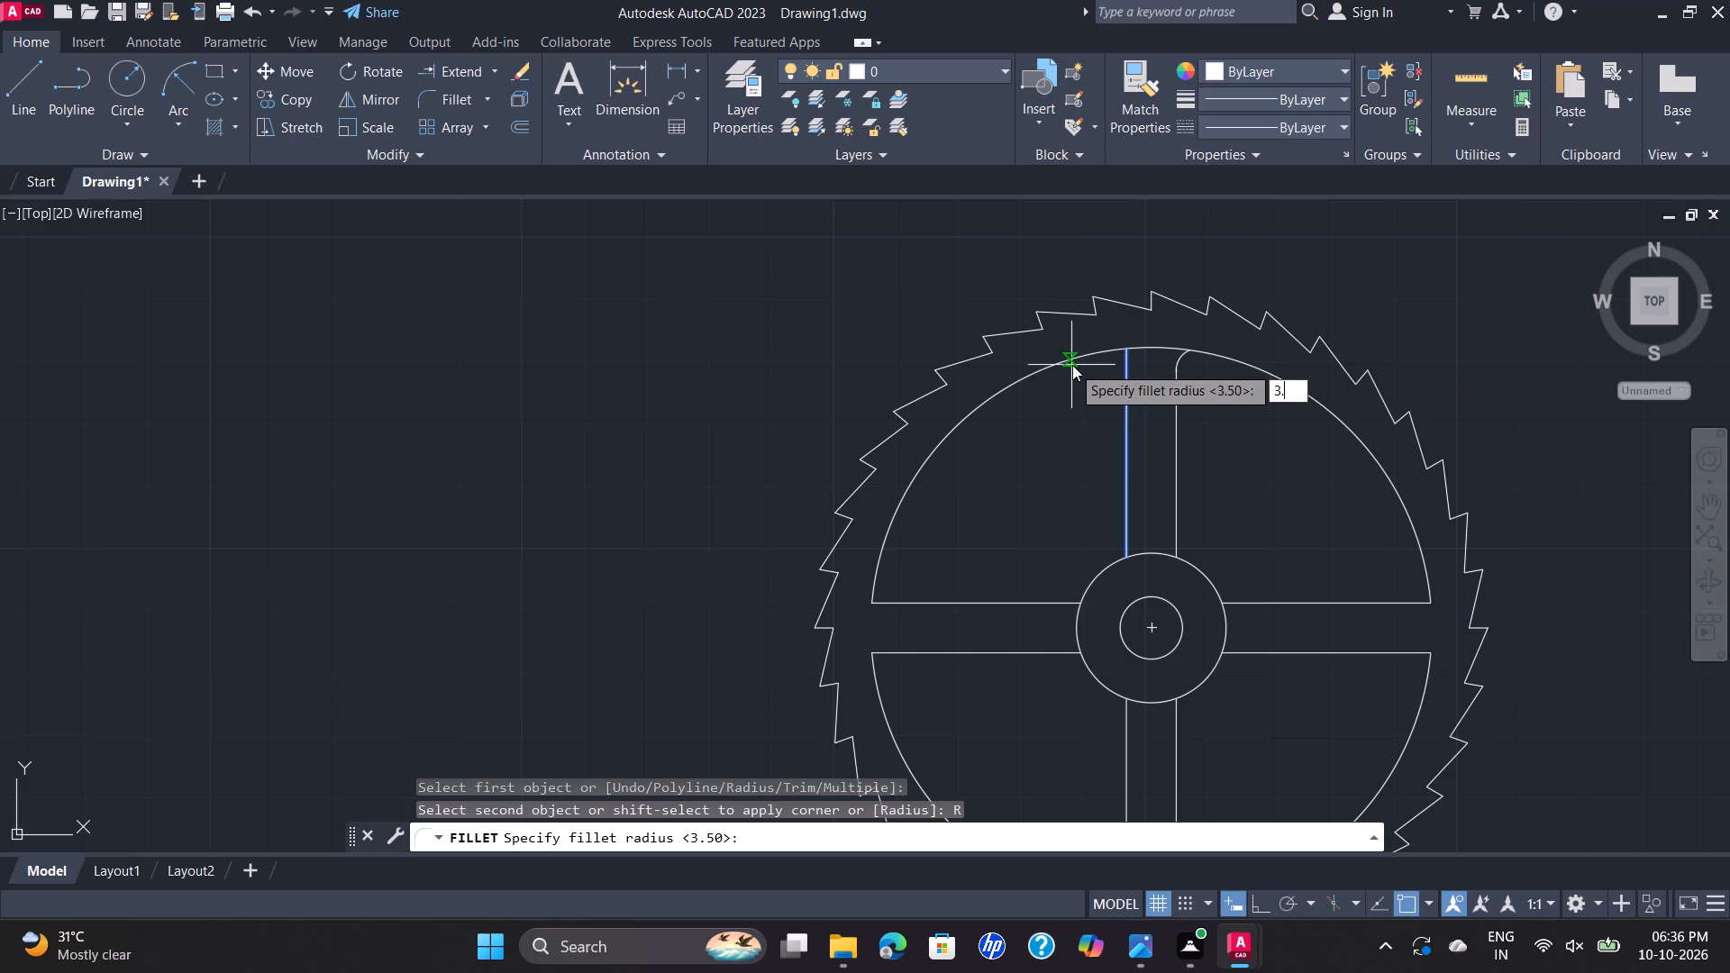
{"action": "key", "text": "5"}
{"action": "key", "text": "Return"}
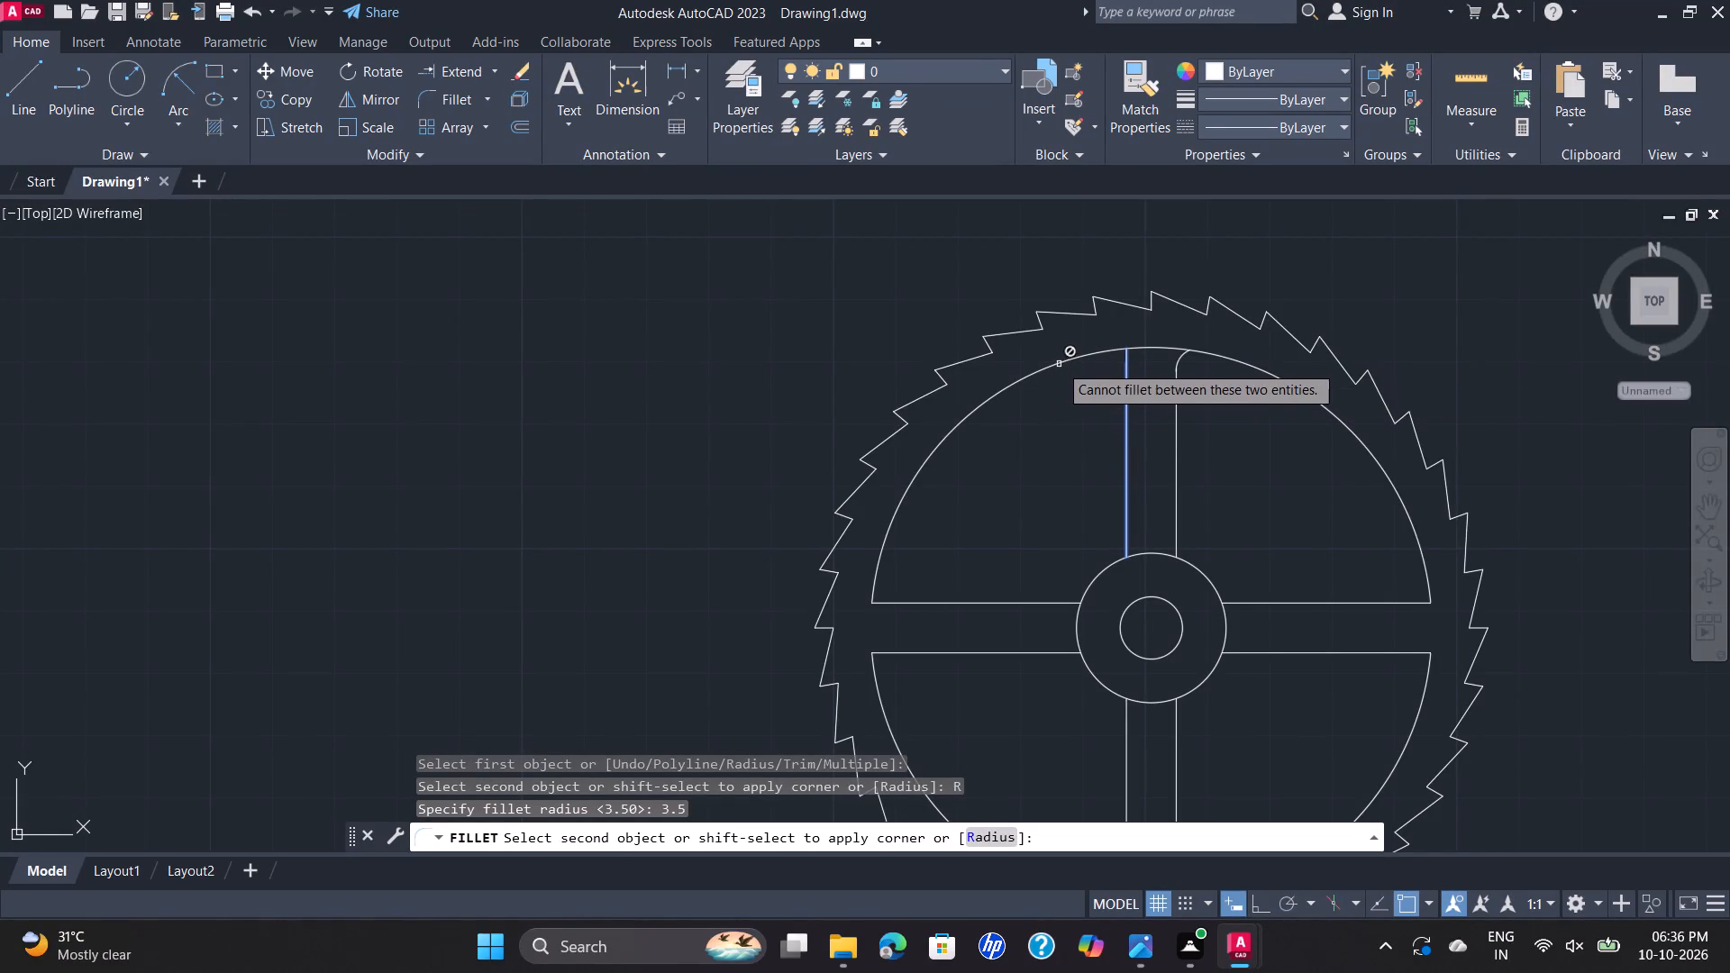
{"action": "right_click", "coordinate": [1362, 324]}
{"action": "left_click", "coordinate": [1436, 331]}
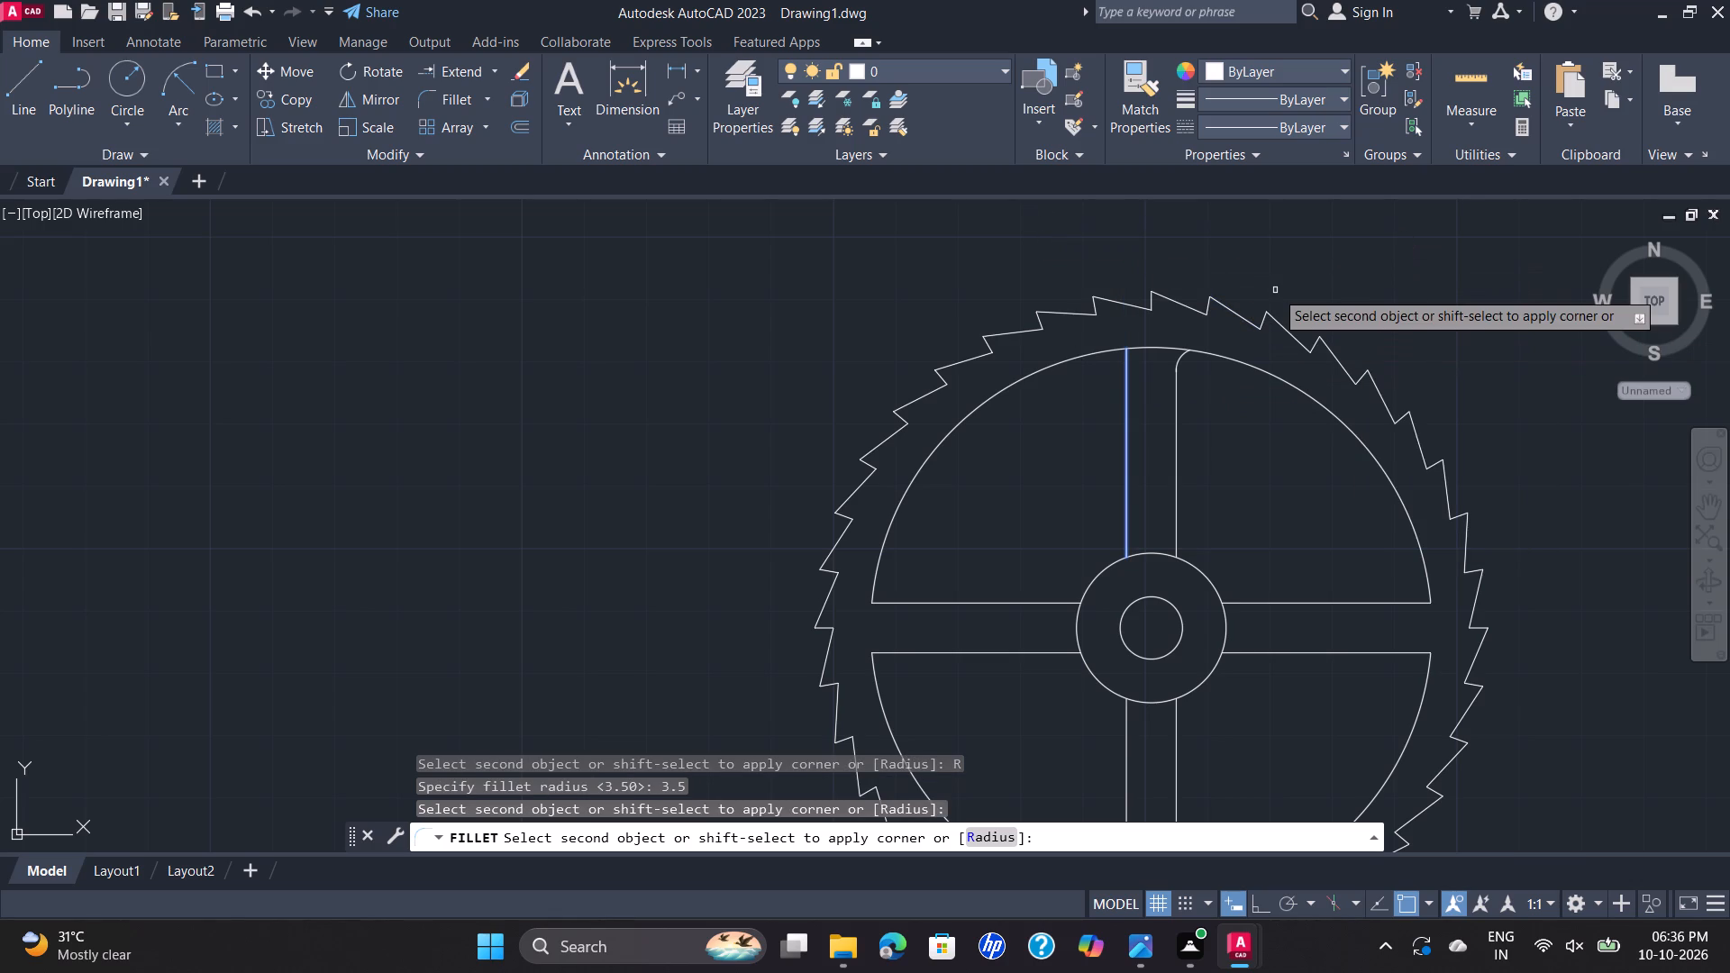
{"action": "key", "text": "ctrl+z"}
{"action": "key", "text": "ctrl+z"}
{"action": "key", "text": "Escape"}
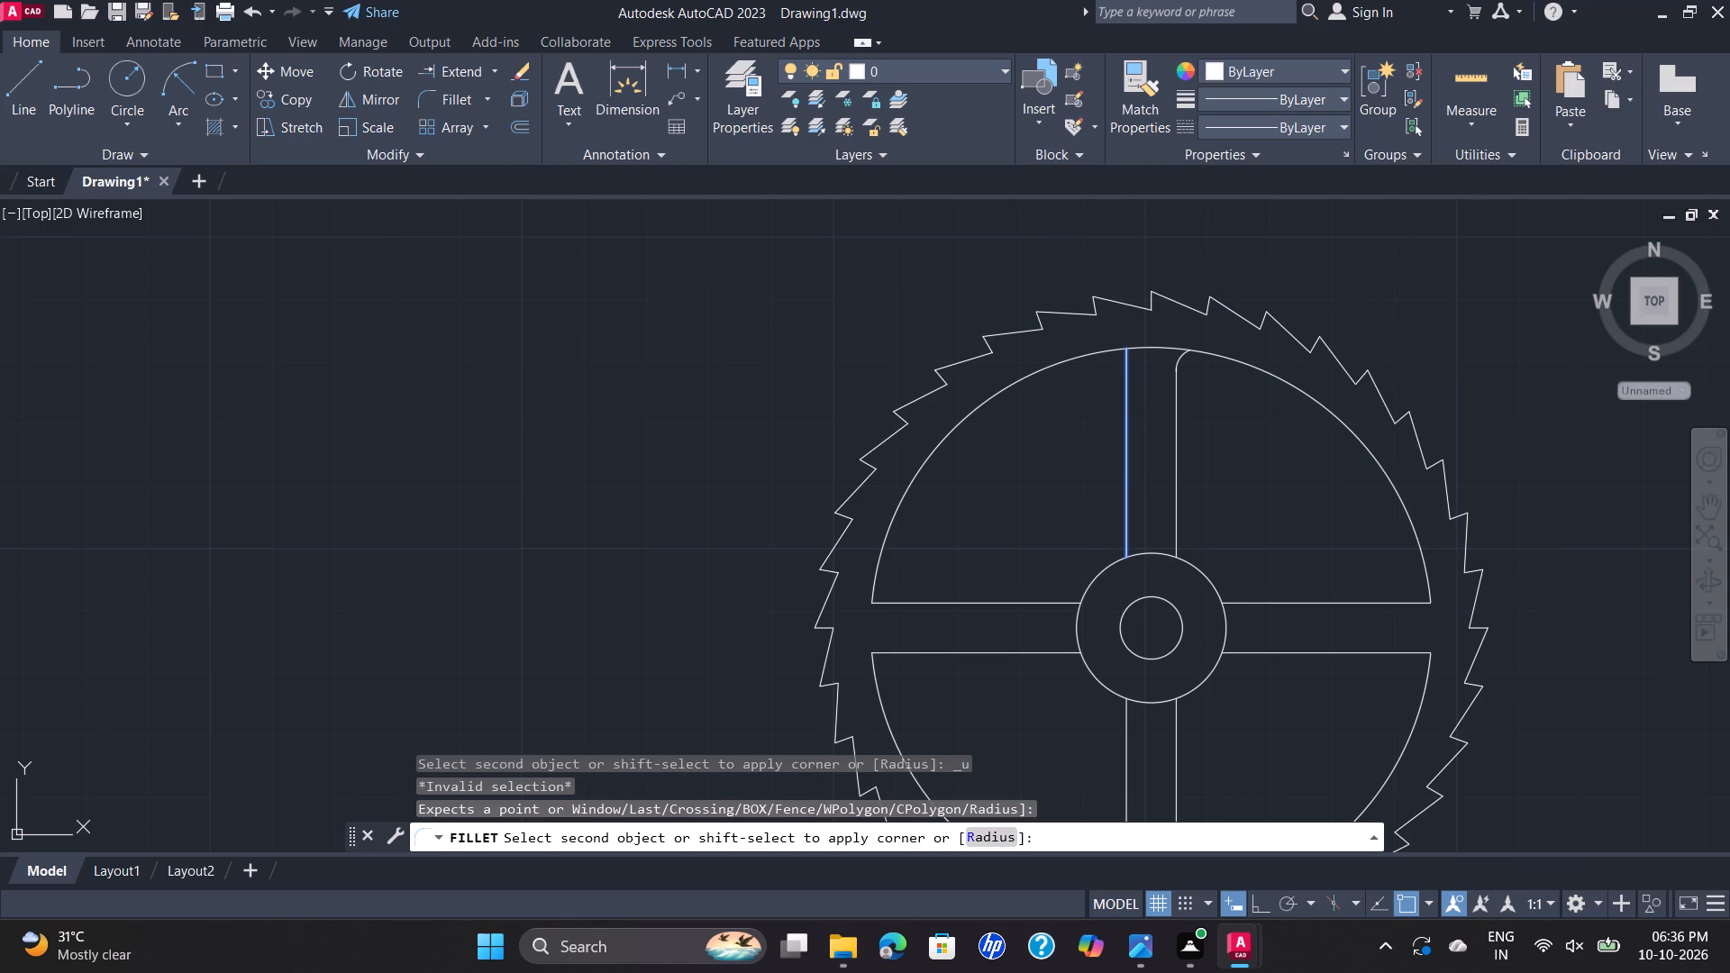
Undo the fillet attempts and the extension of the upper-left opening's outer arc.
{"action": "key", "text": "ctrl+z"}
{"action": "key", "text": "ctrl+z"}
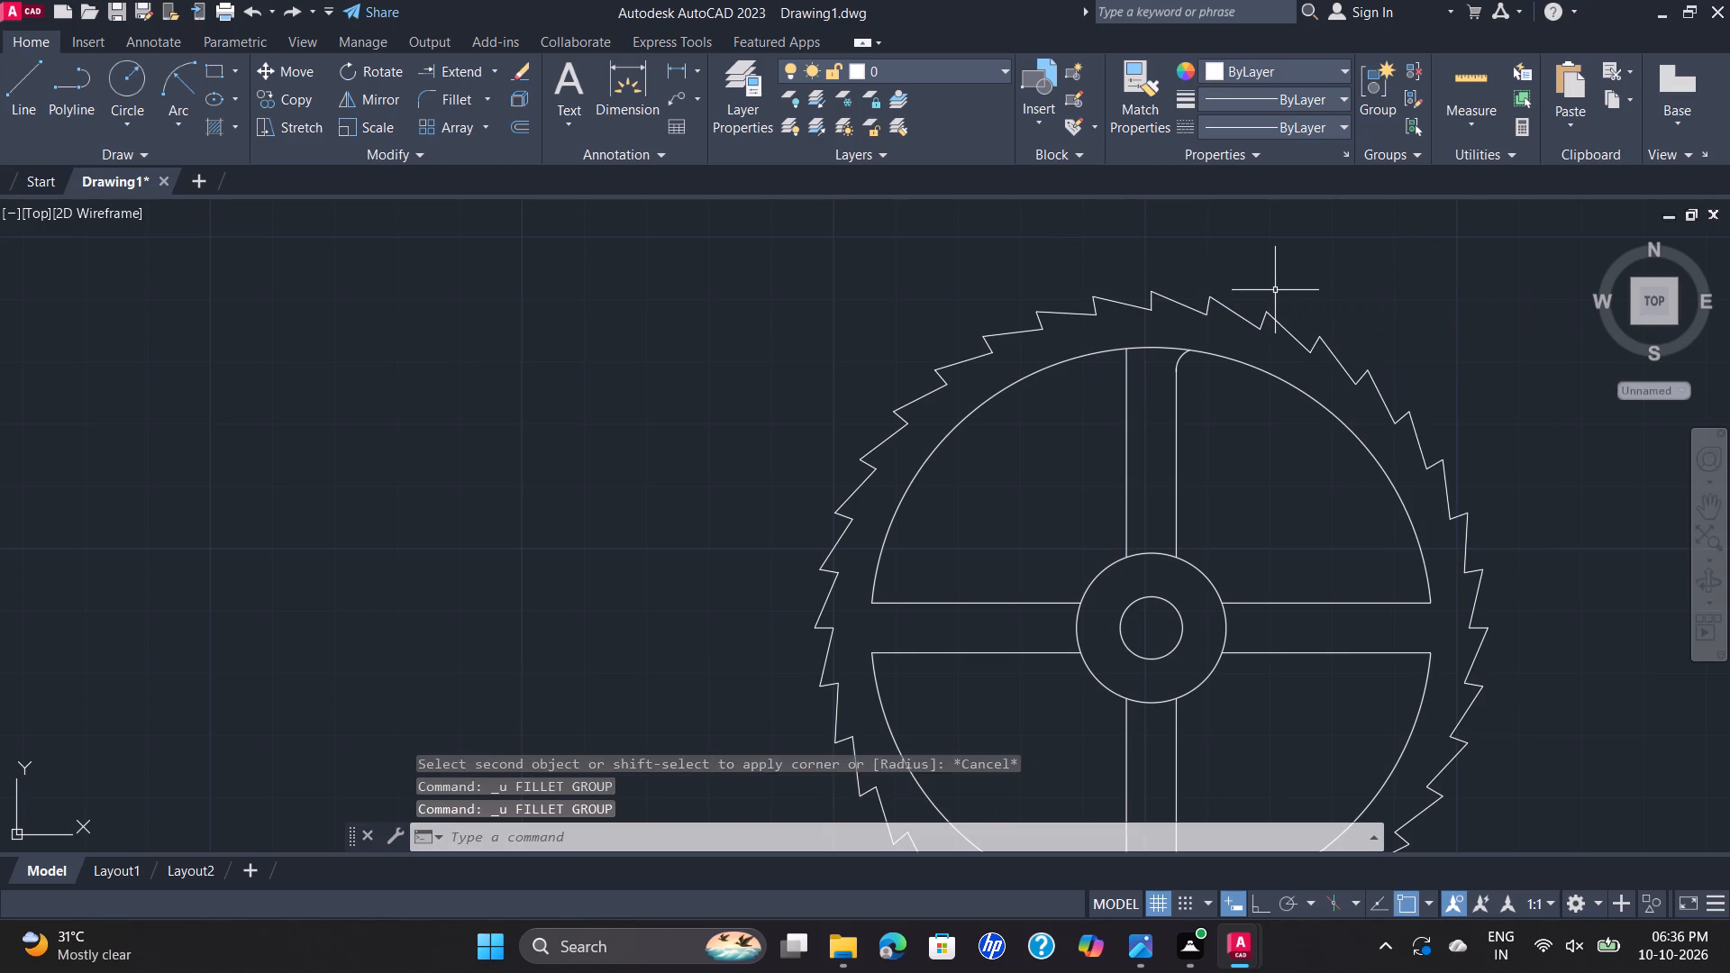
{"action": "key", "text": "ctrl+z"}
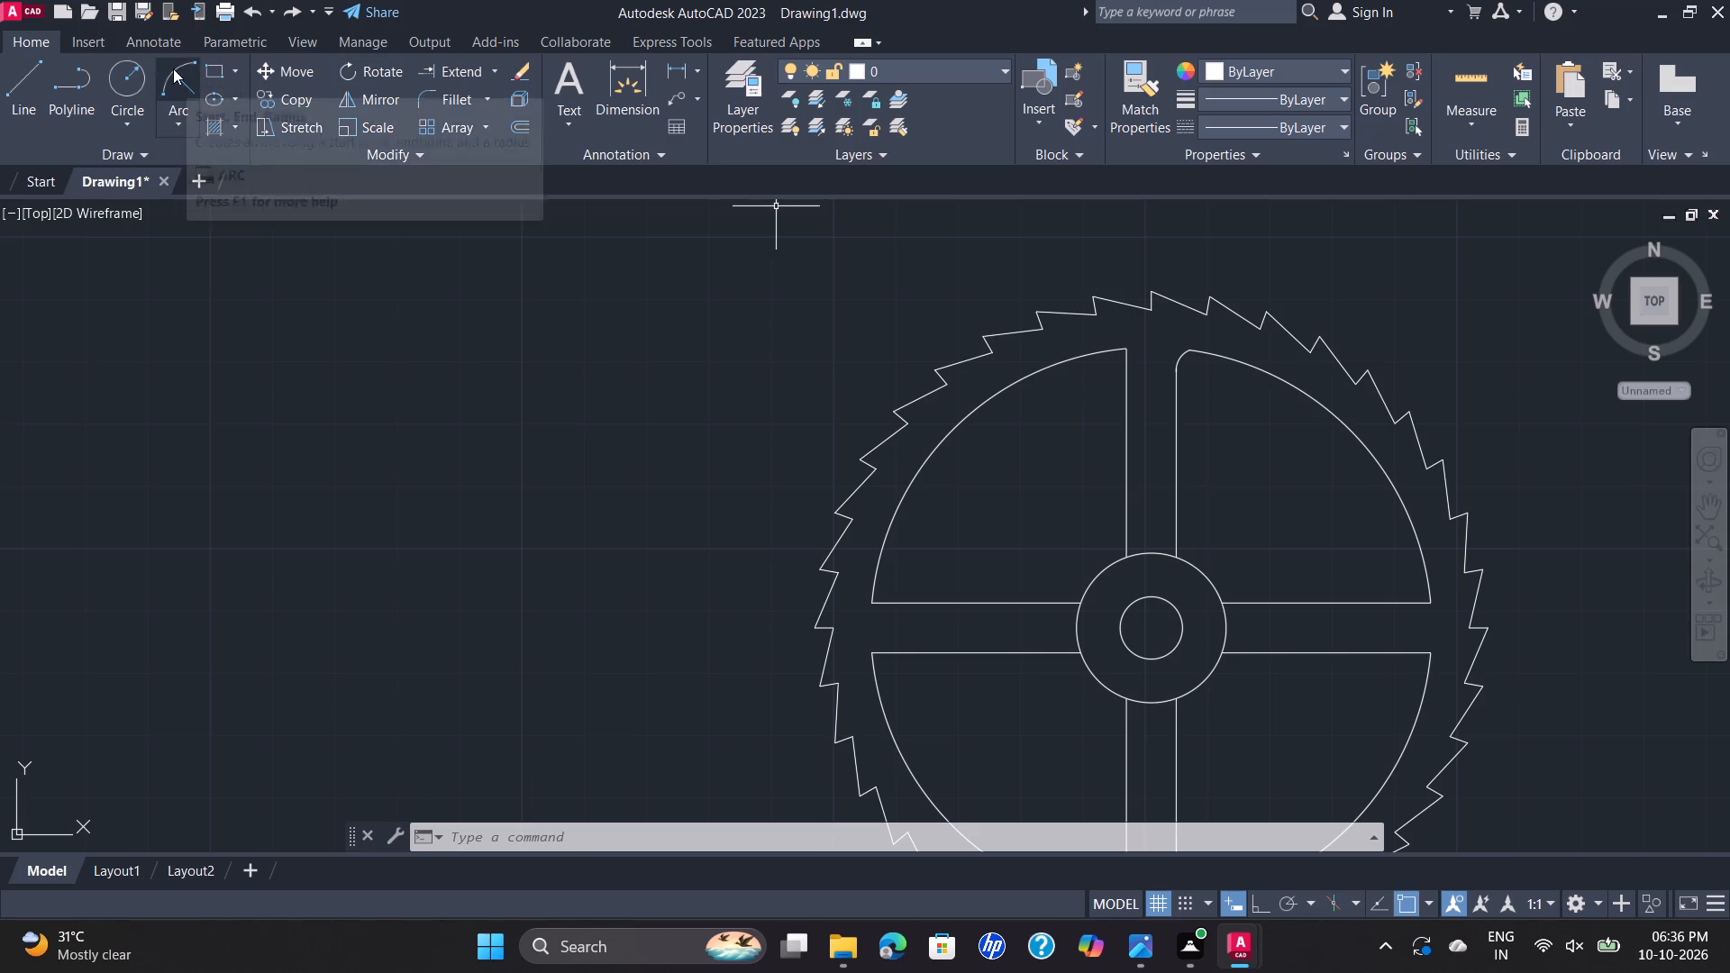
Draw a circle of radius 3.5 tangent to the upper-left opening's outer arc and its horizontal spoke edge.
{"action": "left_click", "coordinate": [234, 107]}
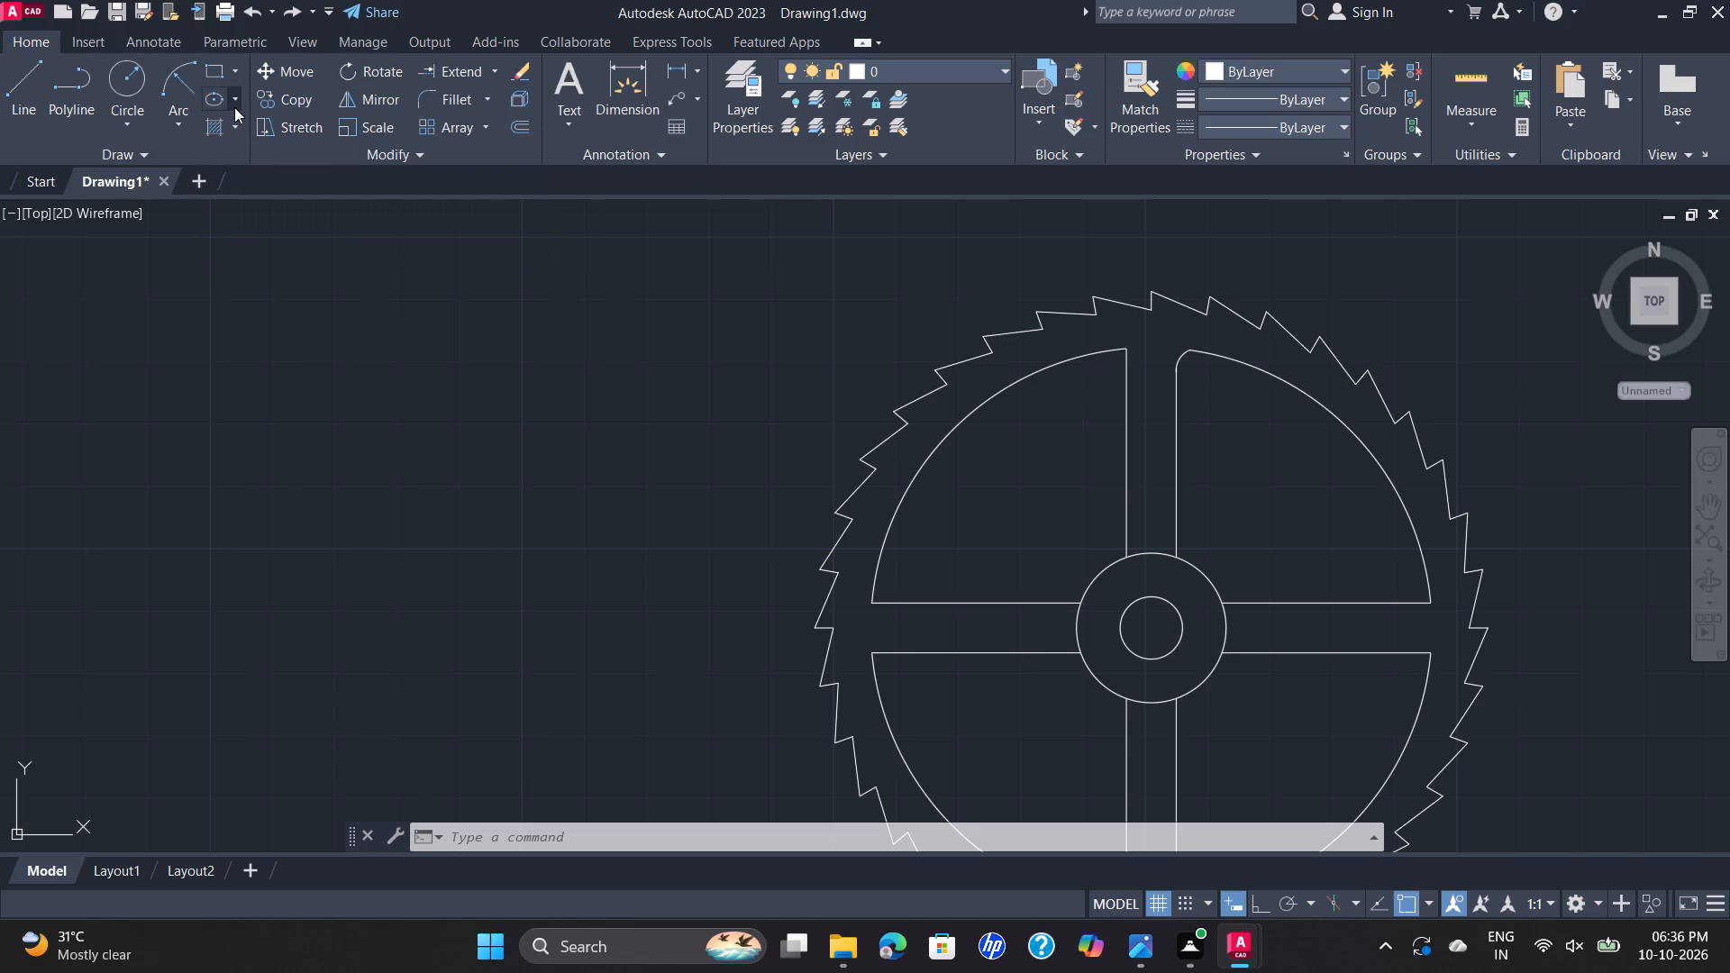
{"action": "left_click", "coordinate": [231, 107]}
{"action": "left_click", "coordinate": [132, 118]}
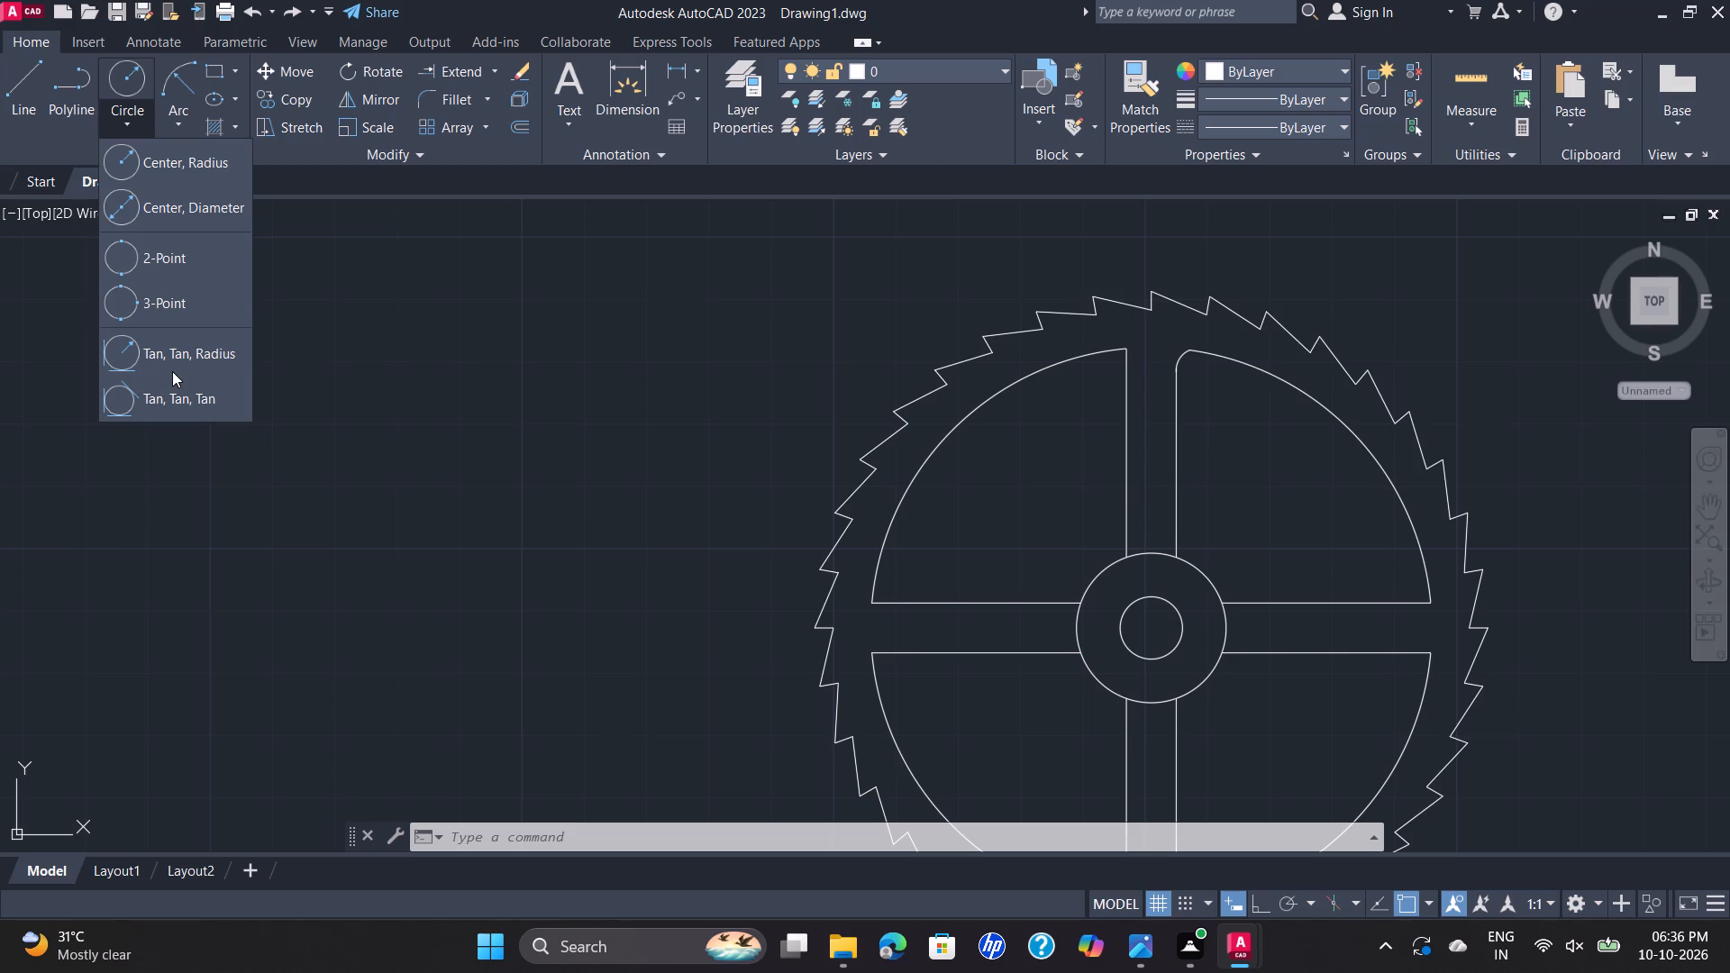
{"action": "left_click", "coordinate": [176, 365]}
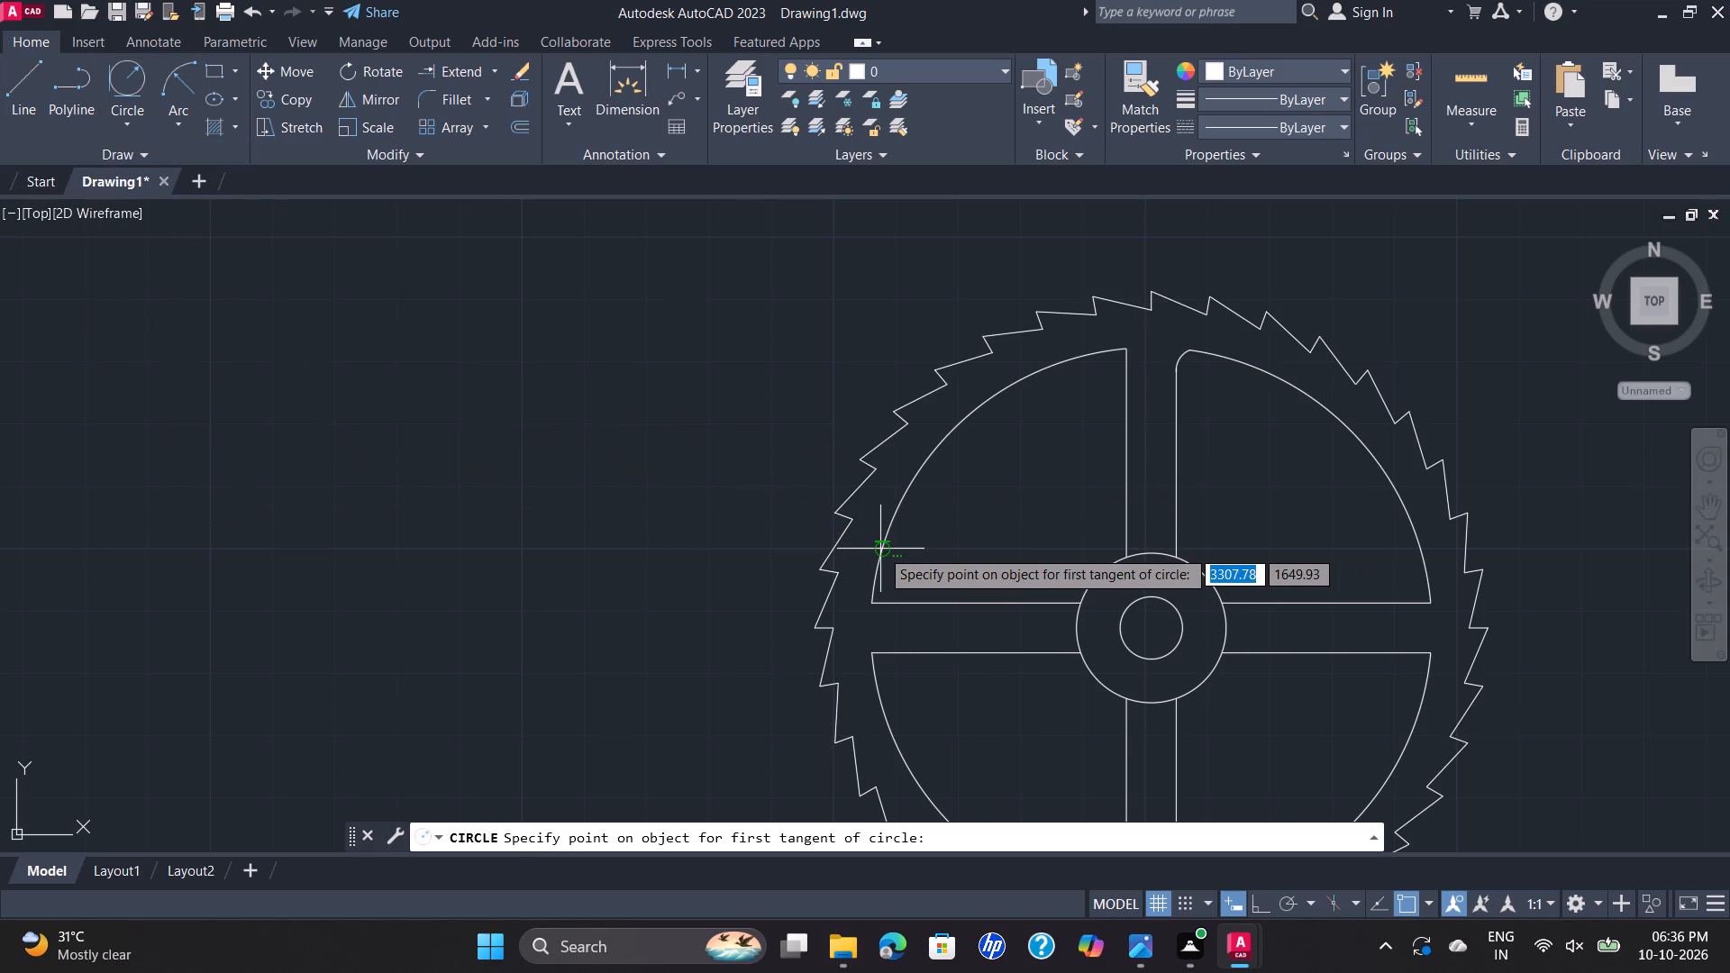
{"action": "left_click", "coordinate": [876, 574]}
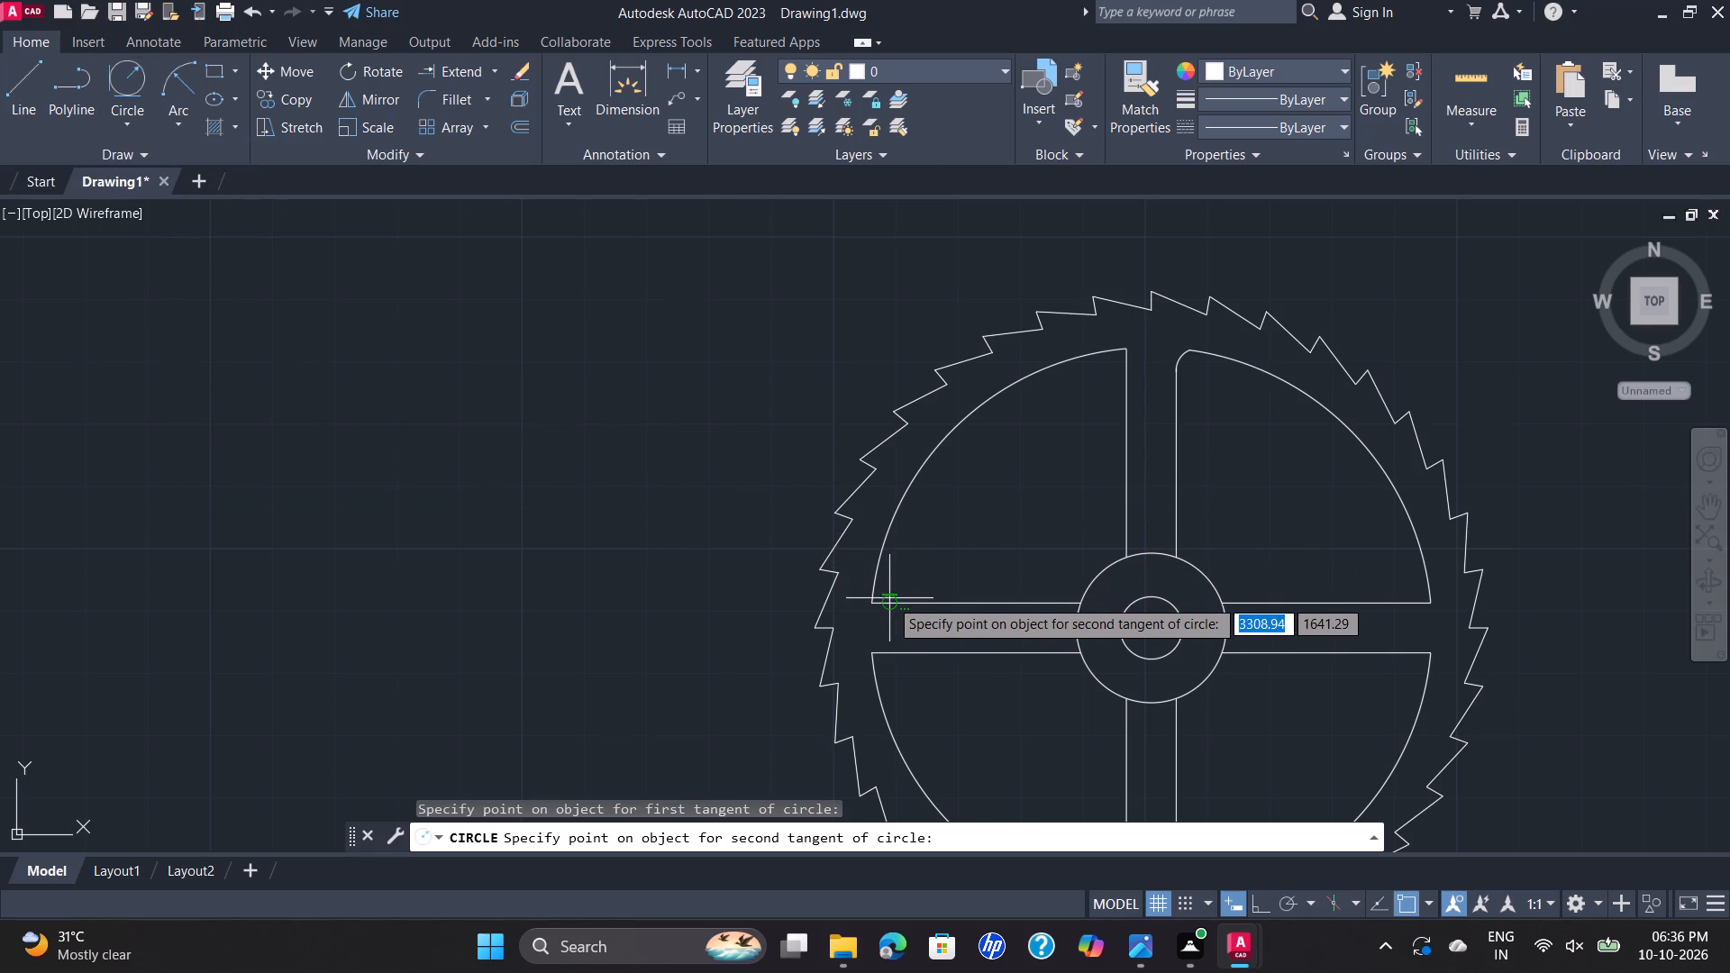
{"action": "left_click", "coordinate": [896, 601]}
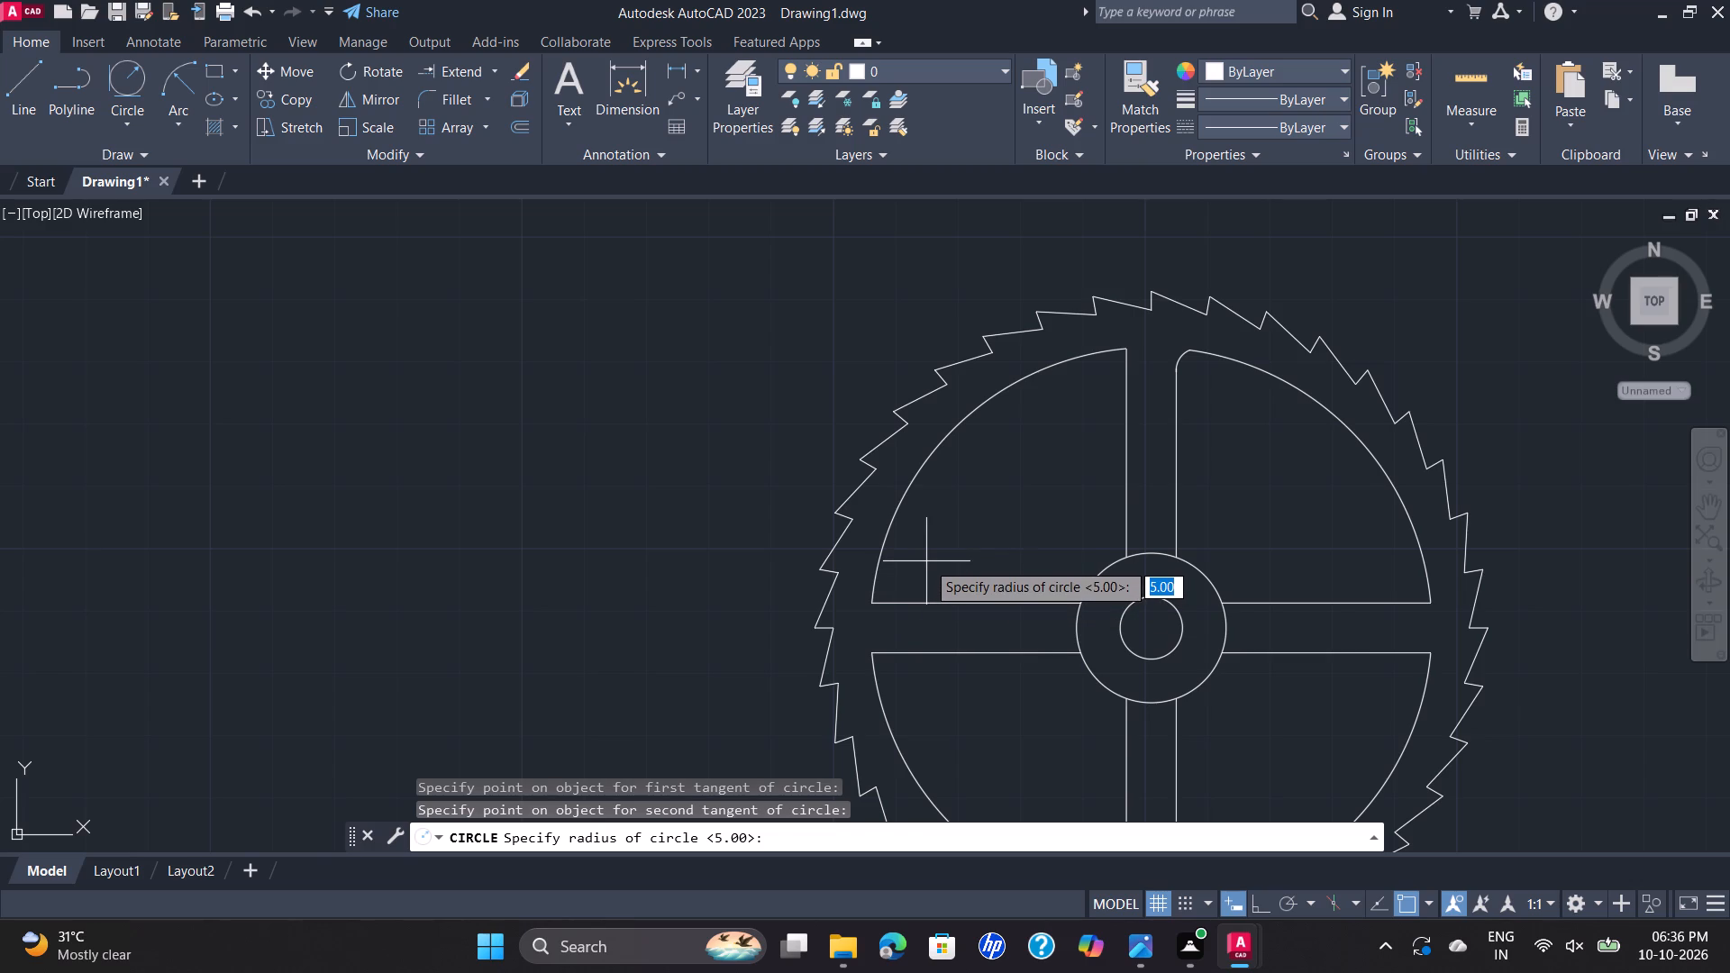
{"action": "type", "text": "3.5"}
{"action": "key", "text": "Return"}
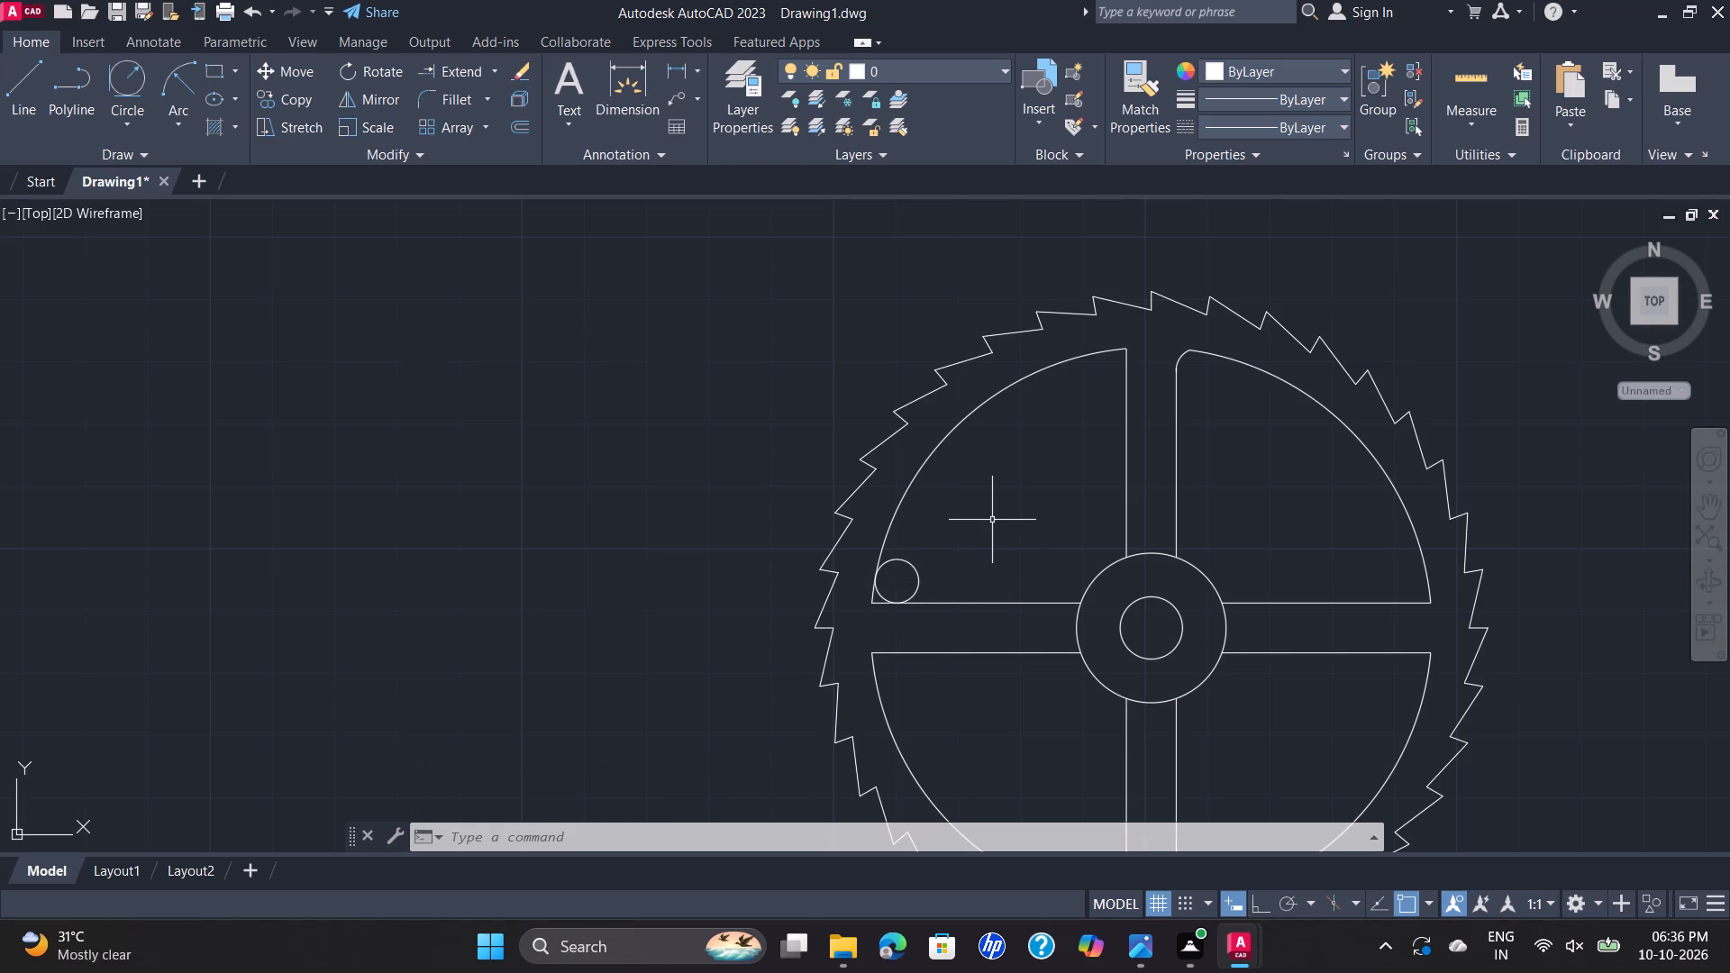
Trim the sharp corner ends and the inner part of the circle, leaving a rounded lower corner on the upper-left opening.
{"action": "left_click", "coordinate": [497, 73]}
{"action": "left_click", "coordinate": [479, 106]}
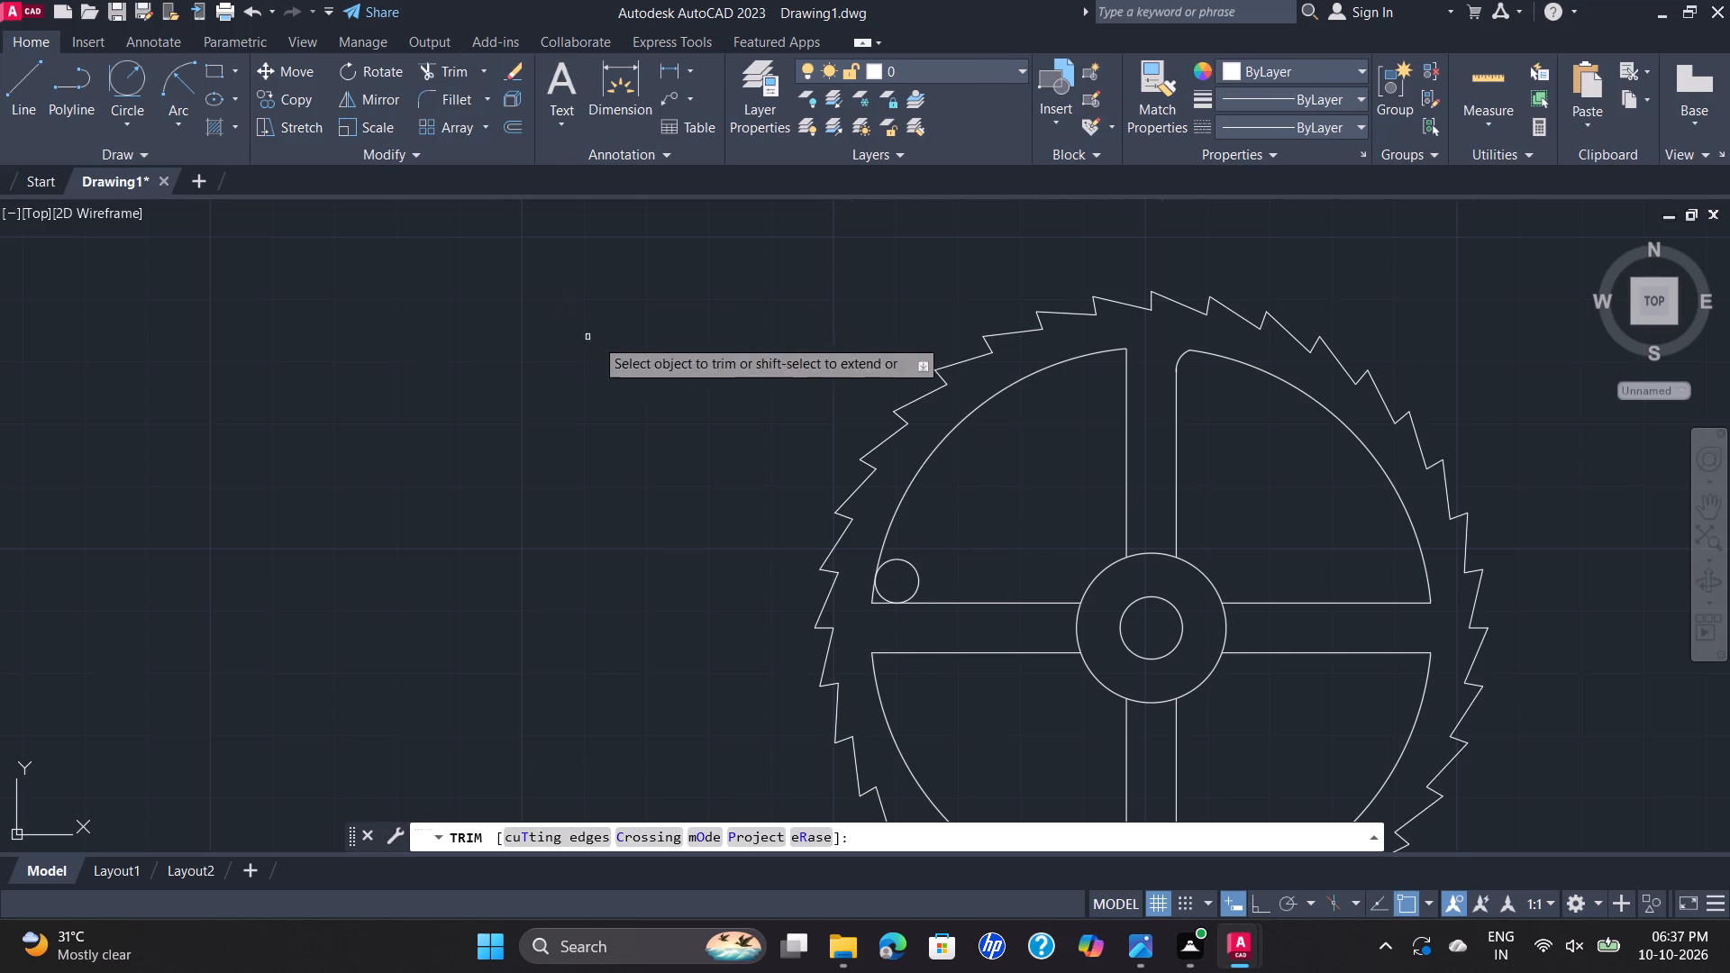
{"action": "scroll", "coordinate": [847, 621], "scroll_direction": "up", "scroll_amount": 3}
{"action": "left_click_drag", "start_coordinate": [883, 486], "coordinate": [885, 485]}
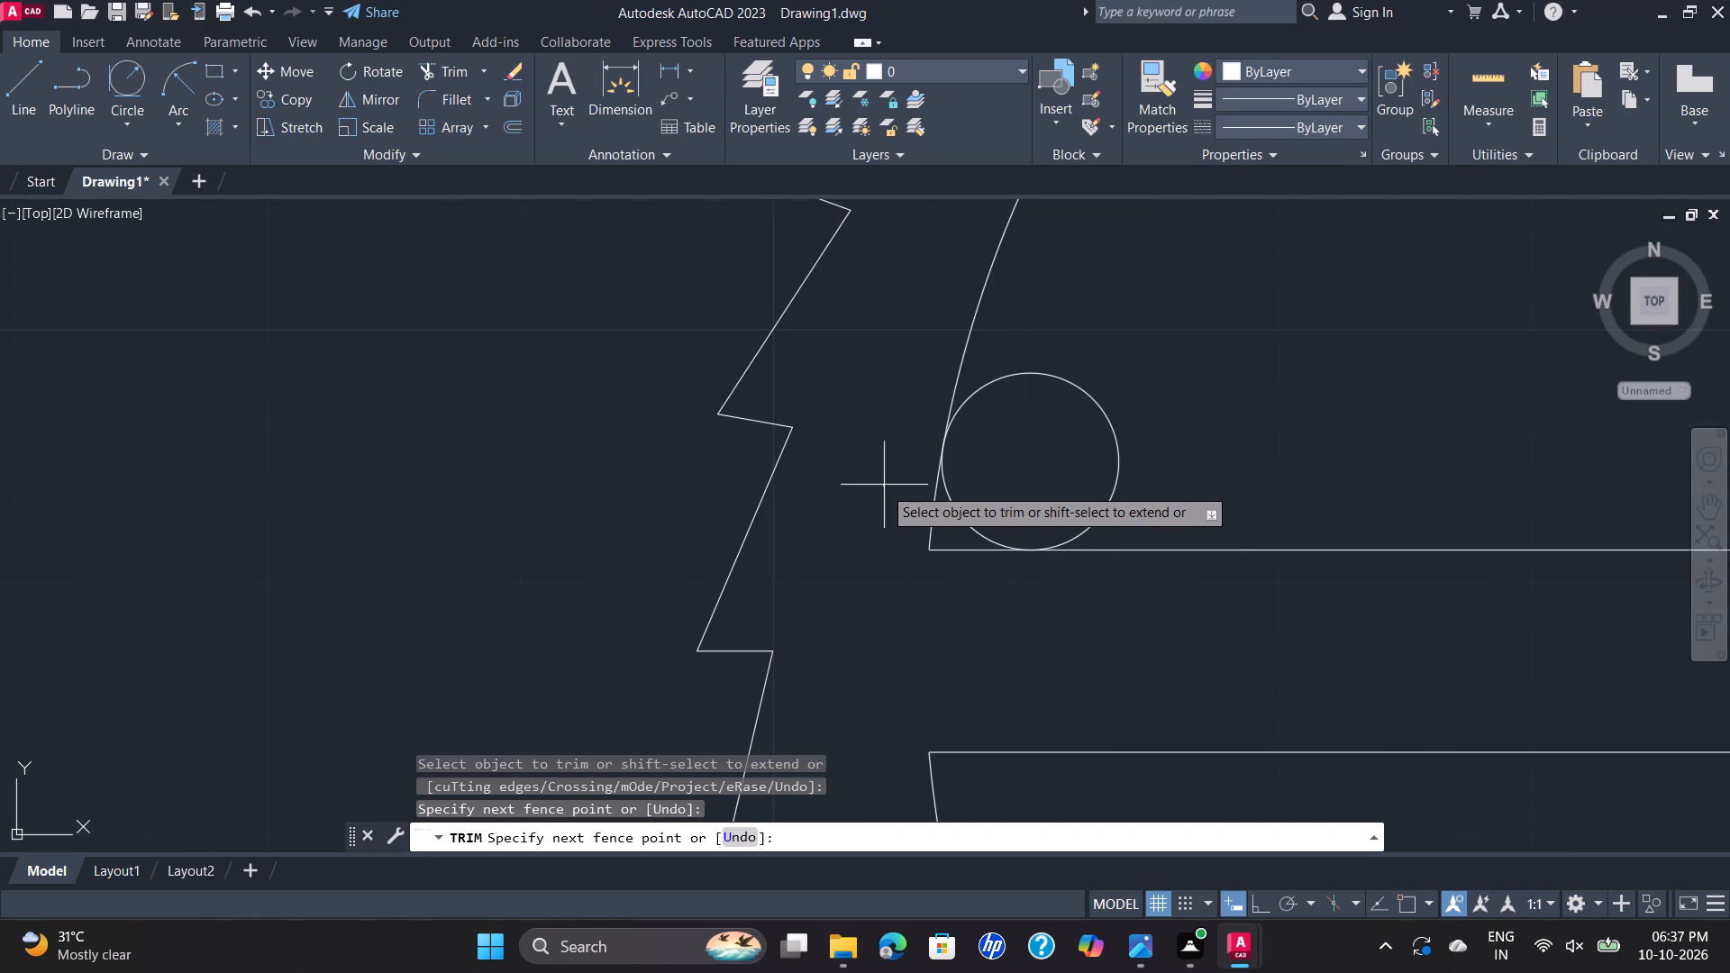
{"action": "left_click_drag", "start_coordinate": [885, 485], "coordinate": [985, 598]}
{"action": "left_click_drag", "start_coordinate": [993, 418], "coordinate": [995, 408]}
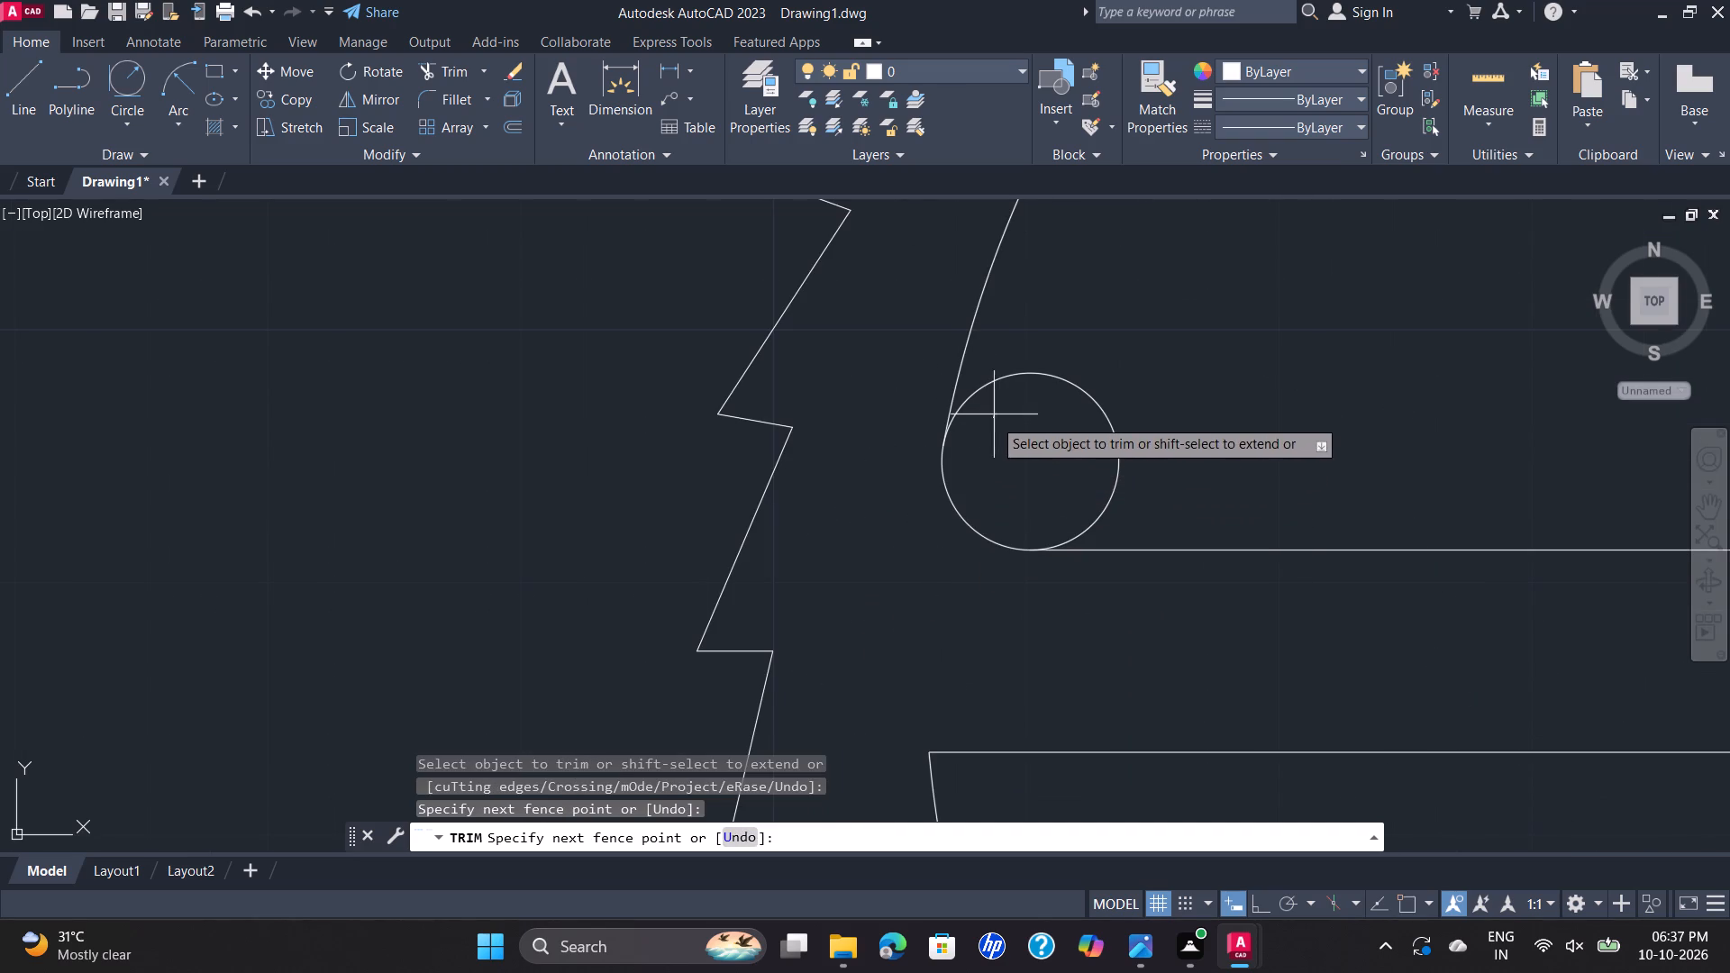
{"action": "left_click_drag", "start_coordinate": [995, 408], "coordinate": [1019, 344]}
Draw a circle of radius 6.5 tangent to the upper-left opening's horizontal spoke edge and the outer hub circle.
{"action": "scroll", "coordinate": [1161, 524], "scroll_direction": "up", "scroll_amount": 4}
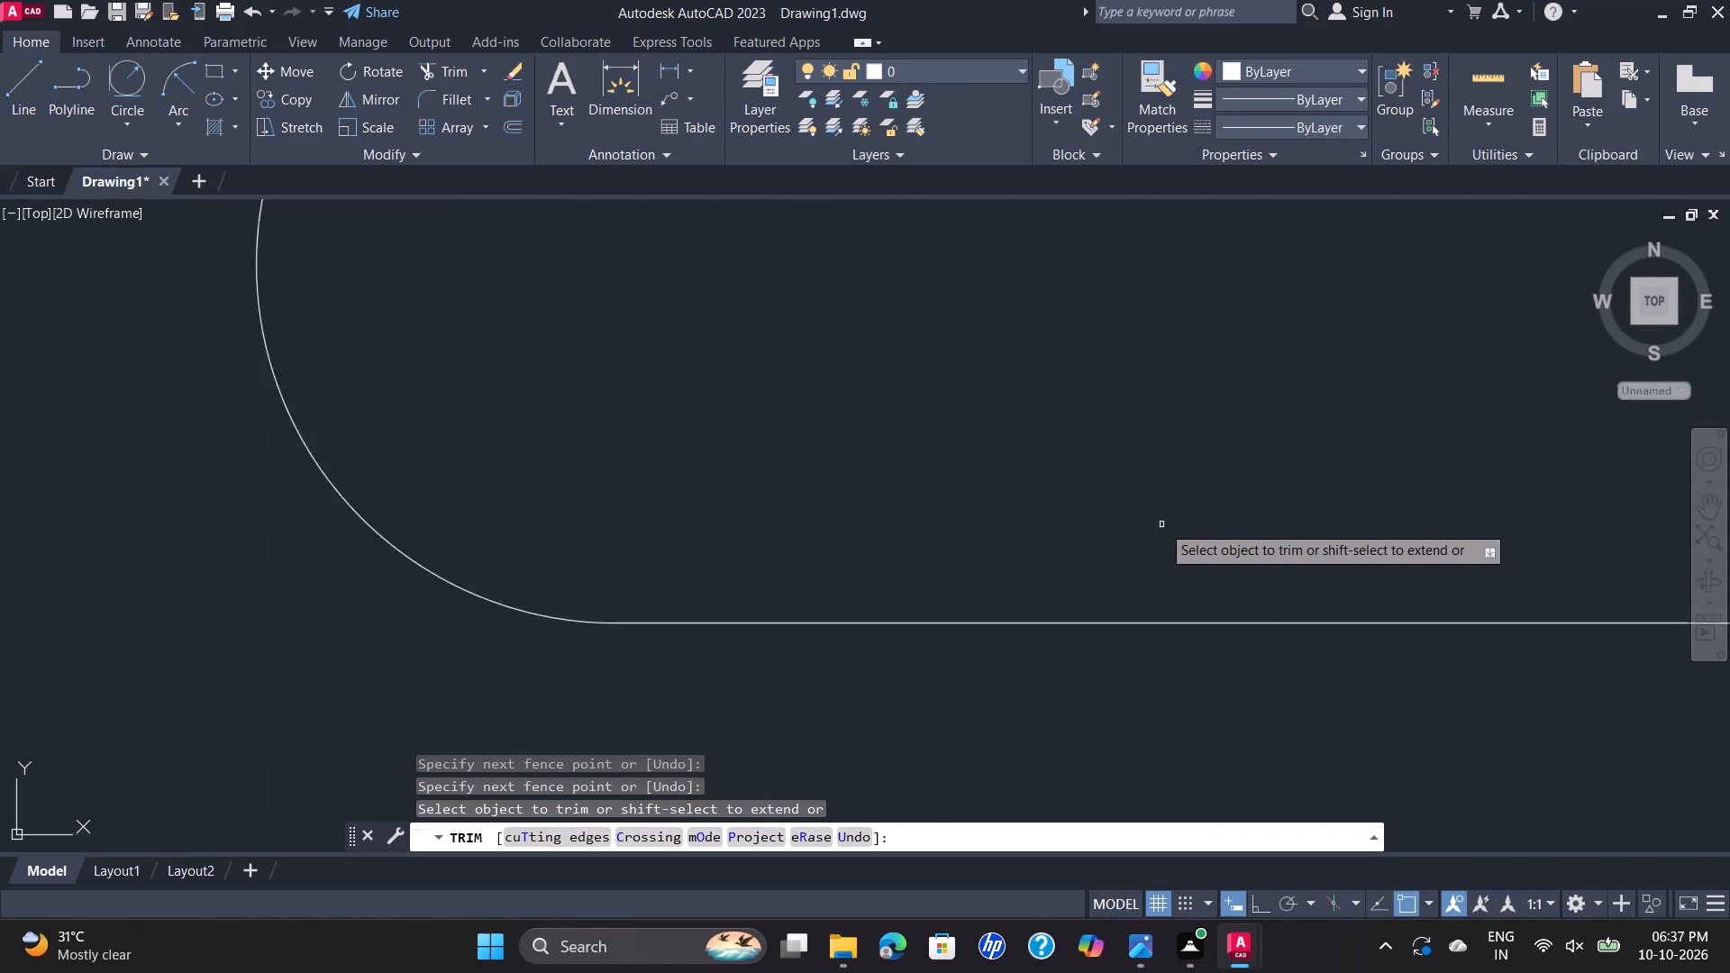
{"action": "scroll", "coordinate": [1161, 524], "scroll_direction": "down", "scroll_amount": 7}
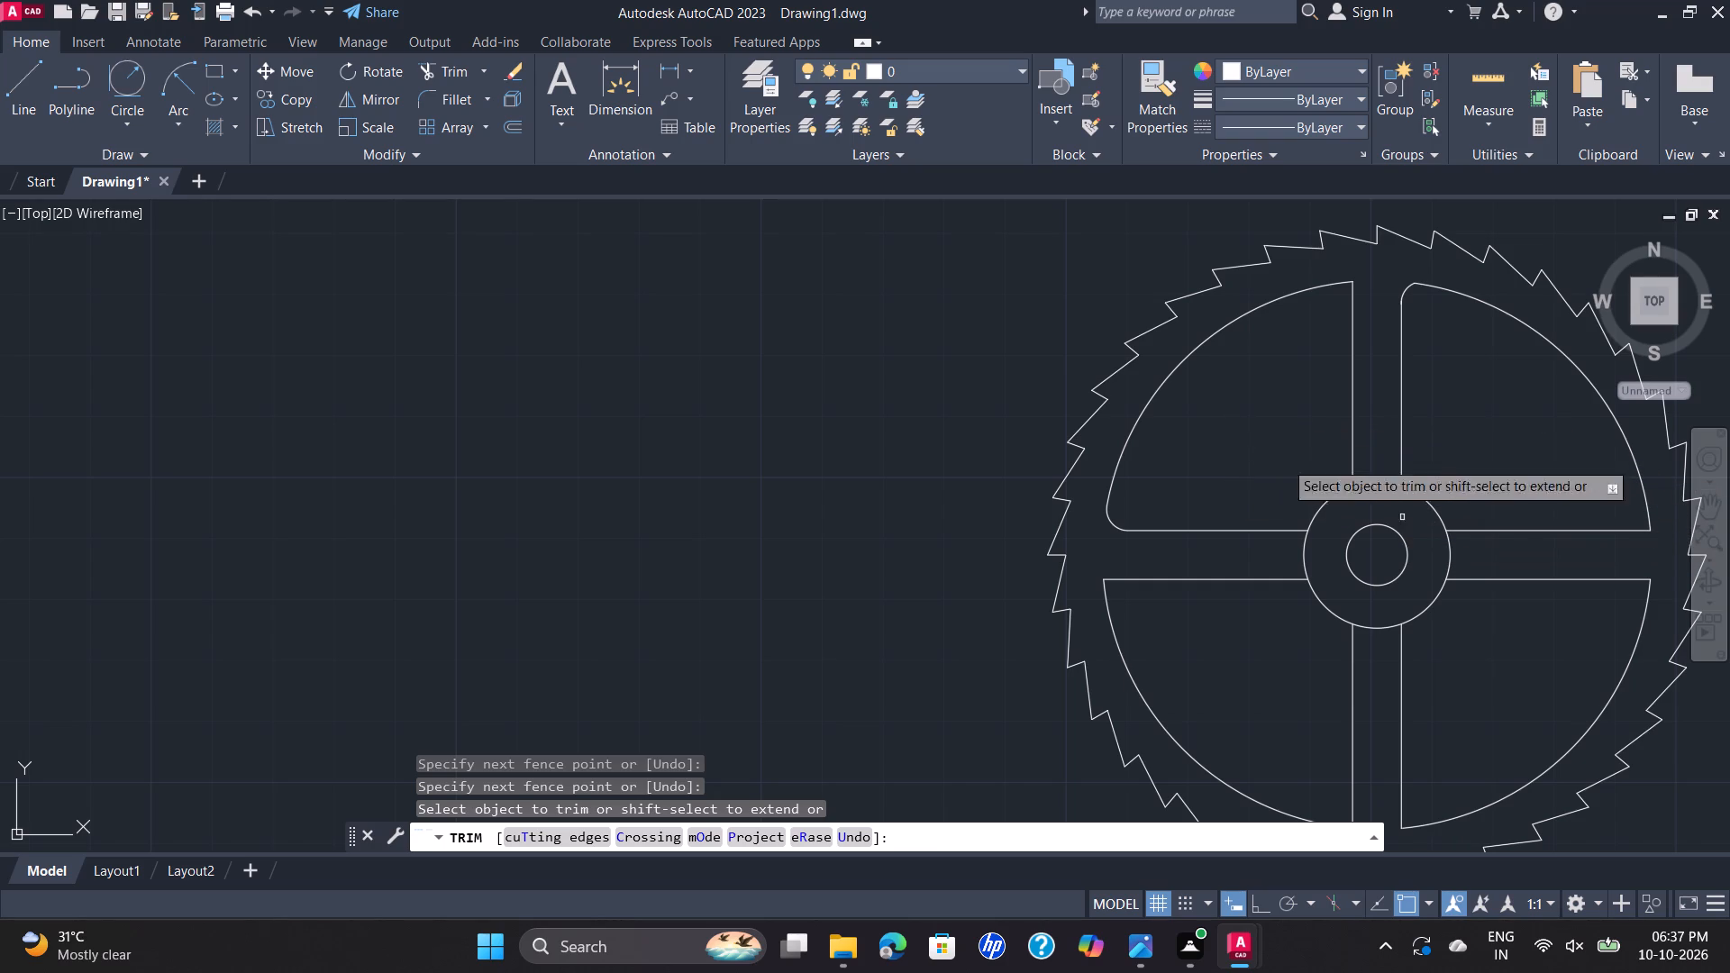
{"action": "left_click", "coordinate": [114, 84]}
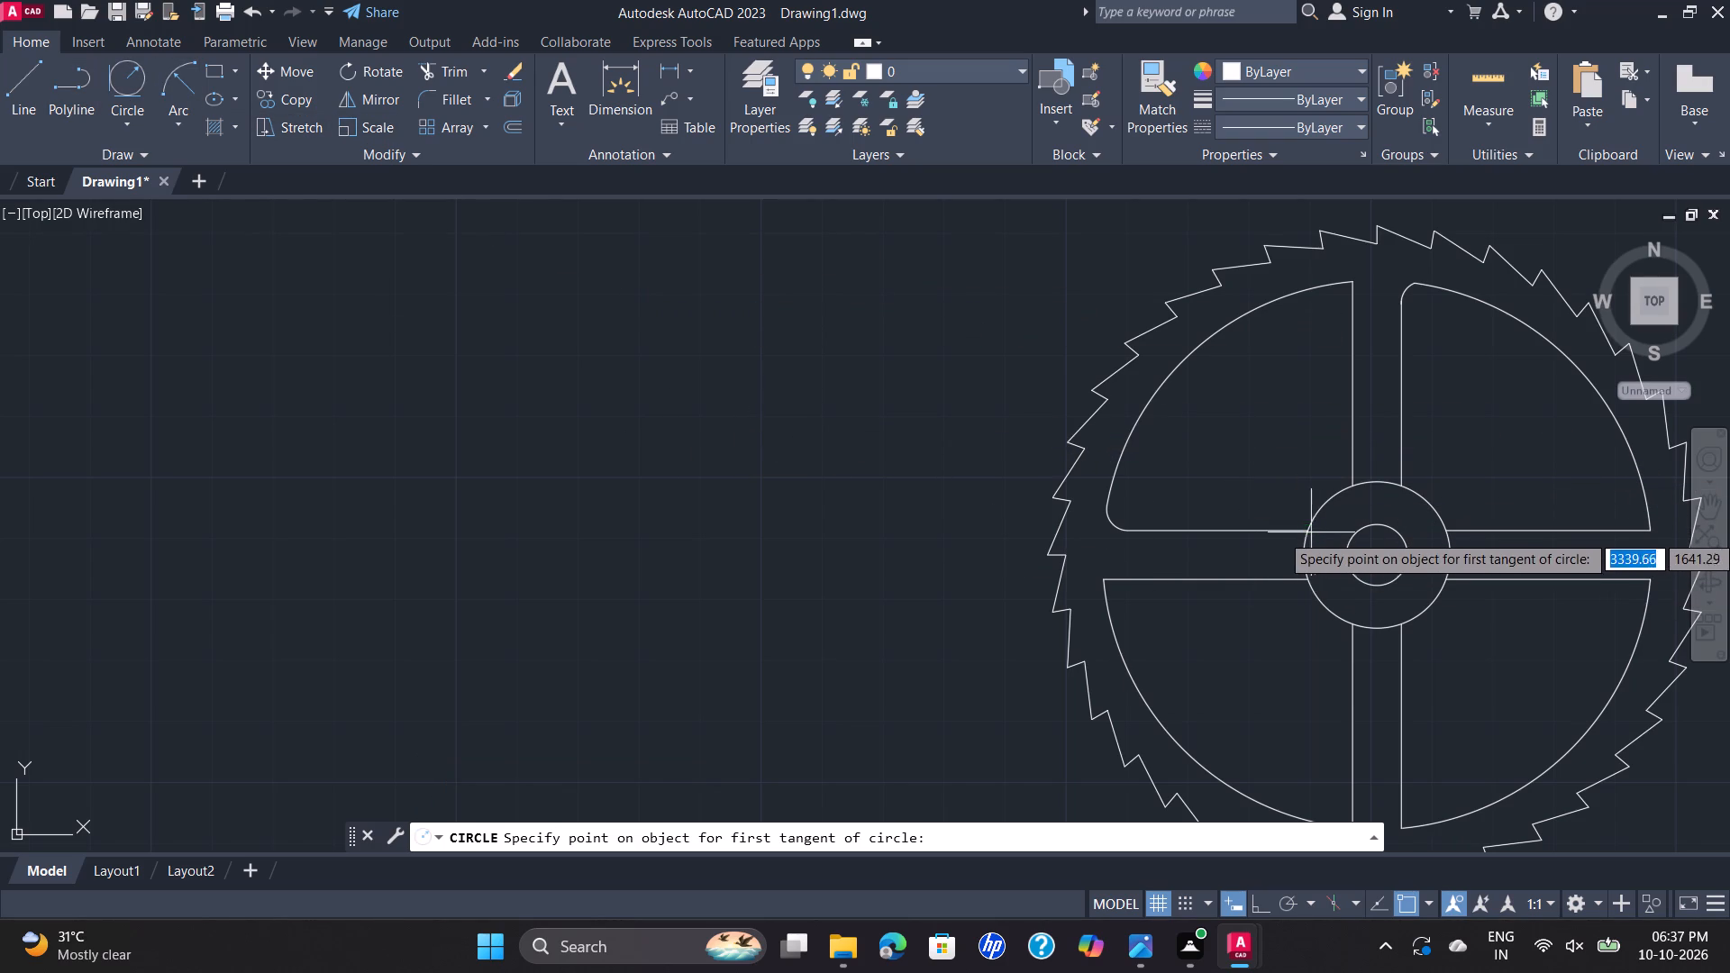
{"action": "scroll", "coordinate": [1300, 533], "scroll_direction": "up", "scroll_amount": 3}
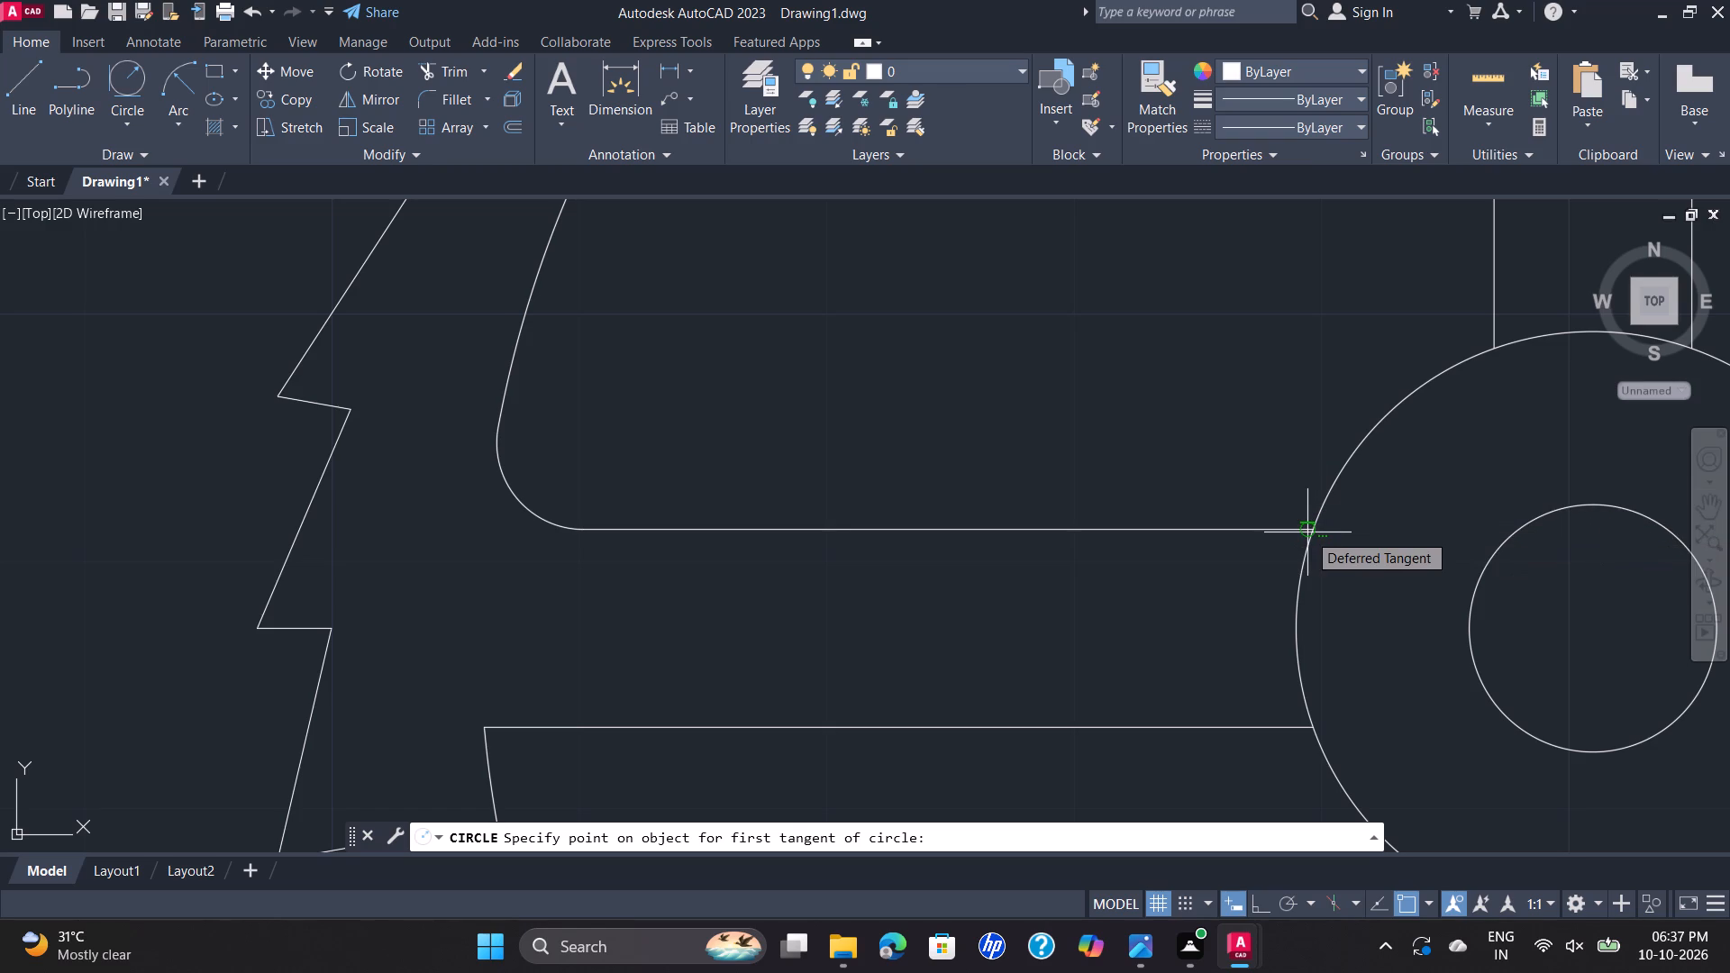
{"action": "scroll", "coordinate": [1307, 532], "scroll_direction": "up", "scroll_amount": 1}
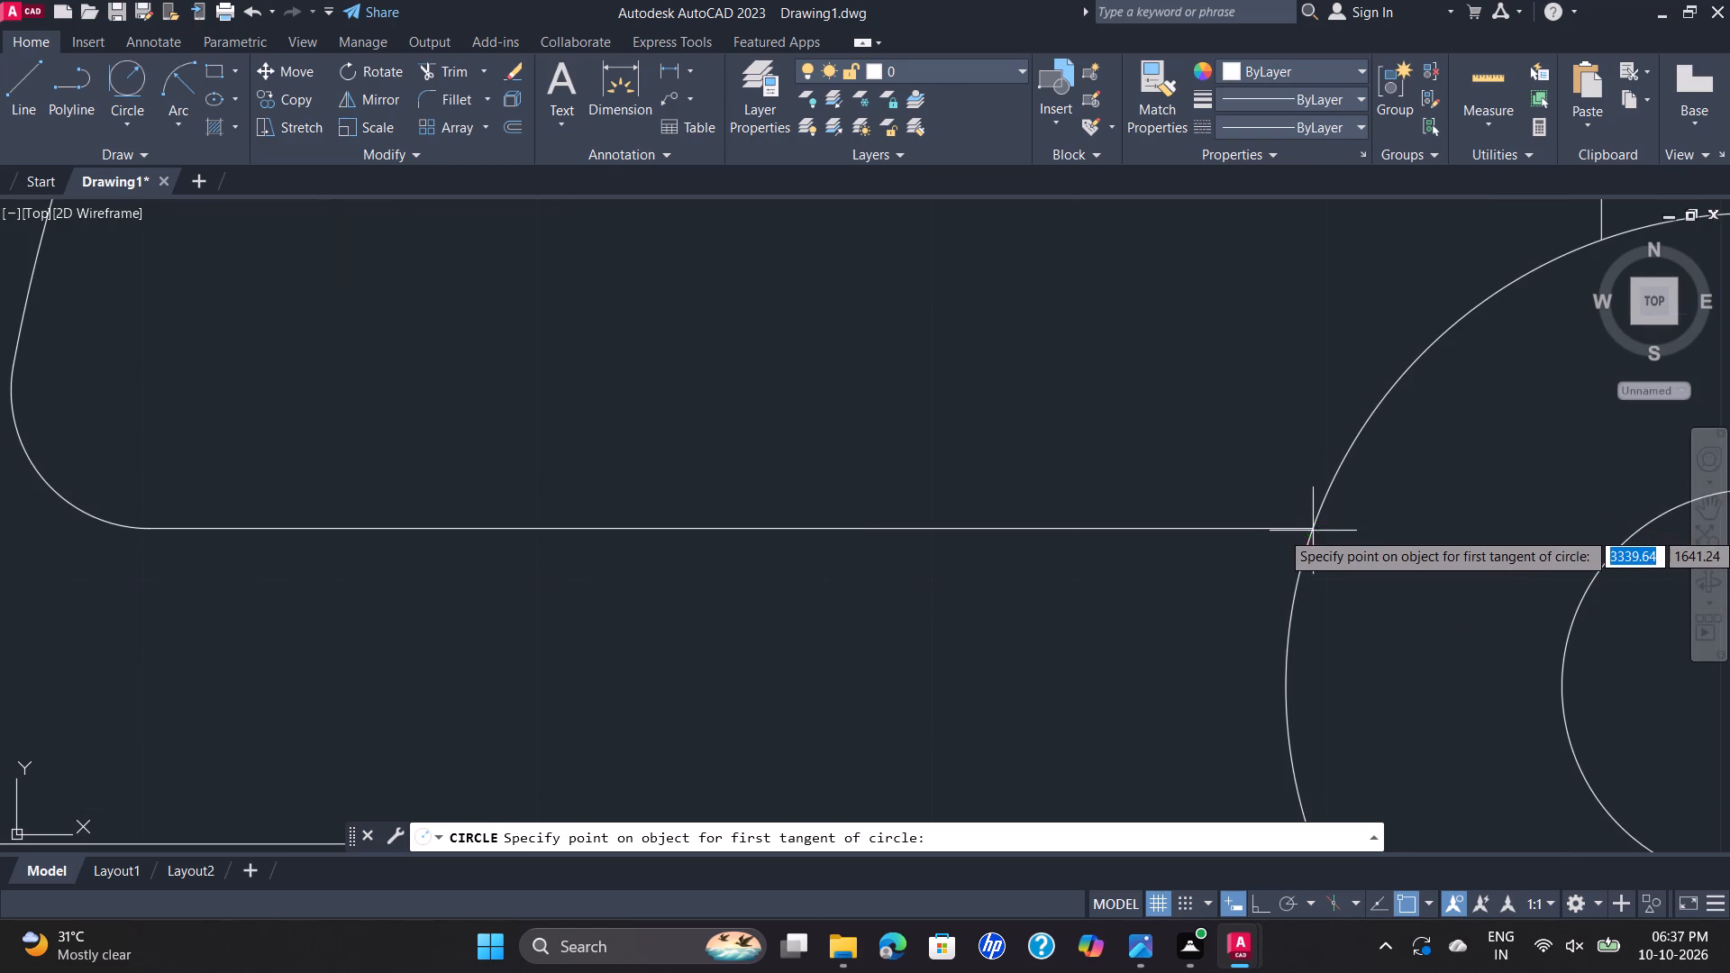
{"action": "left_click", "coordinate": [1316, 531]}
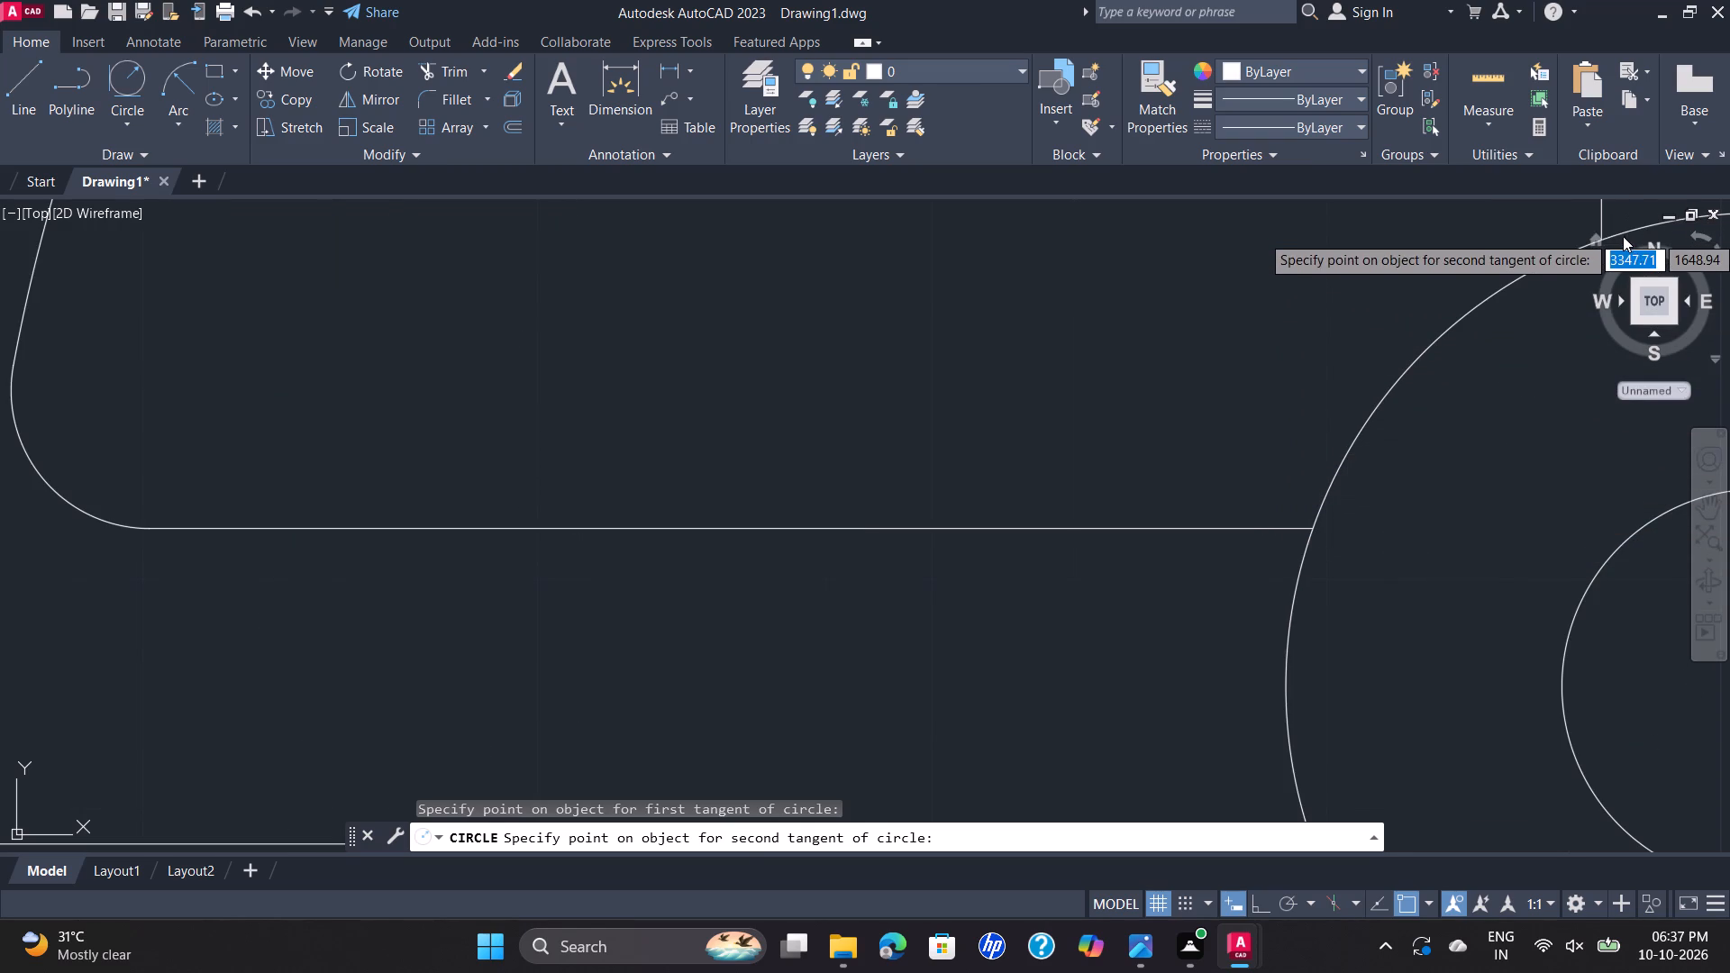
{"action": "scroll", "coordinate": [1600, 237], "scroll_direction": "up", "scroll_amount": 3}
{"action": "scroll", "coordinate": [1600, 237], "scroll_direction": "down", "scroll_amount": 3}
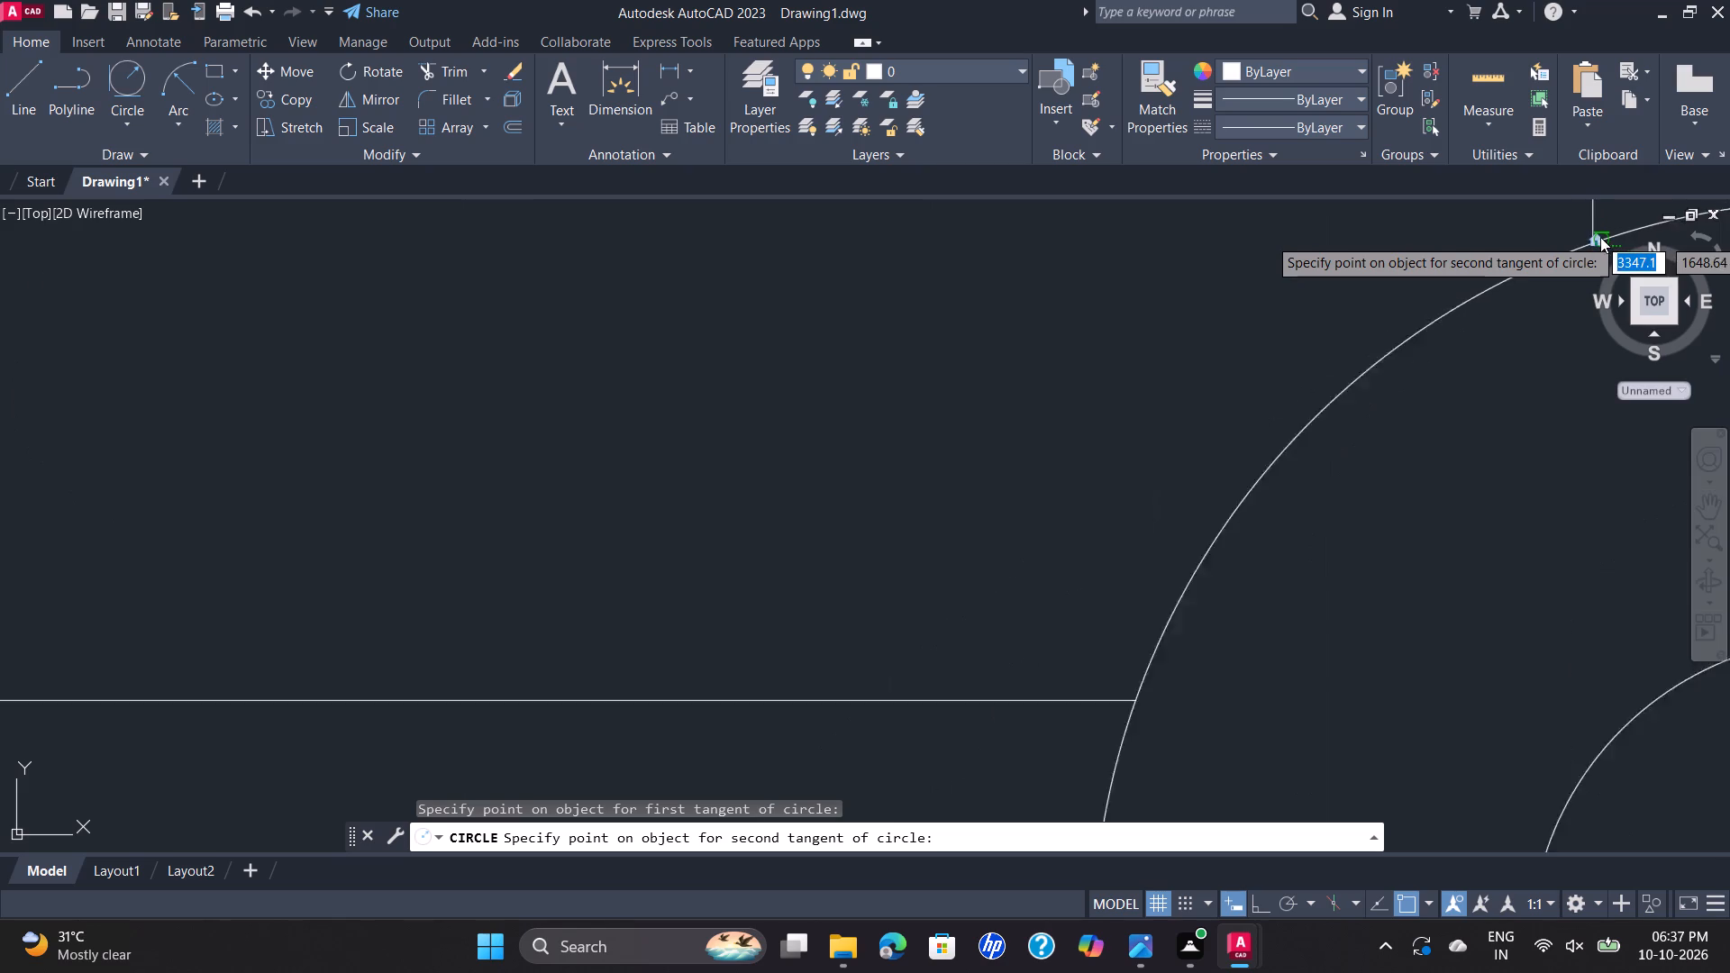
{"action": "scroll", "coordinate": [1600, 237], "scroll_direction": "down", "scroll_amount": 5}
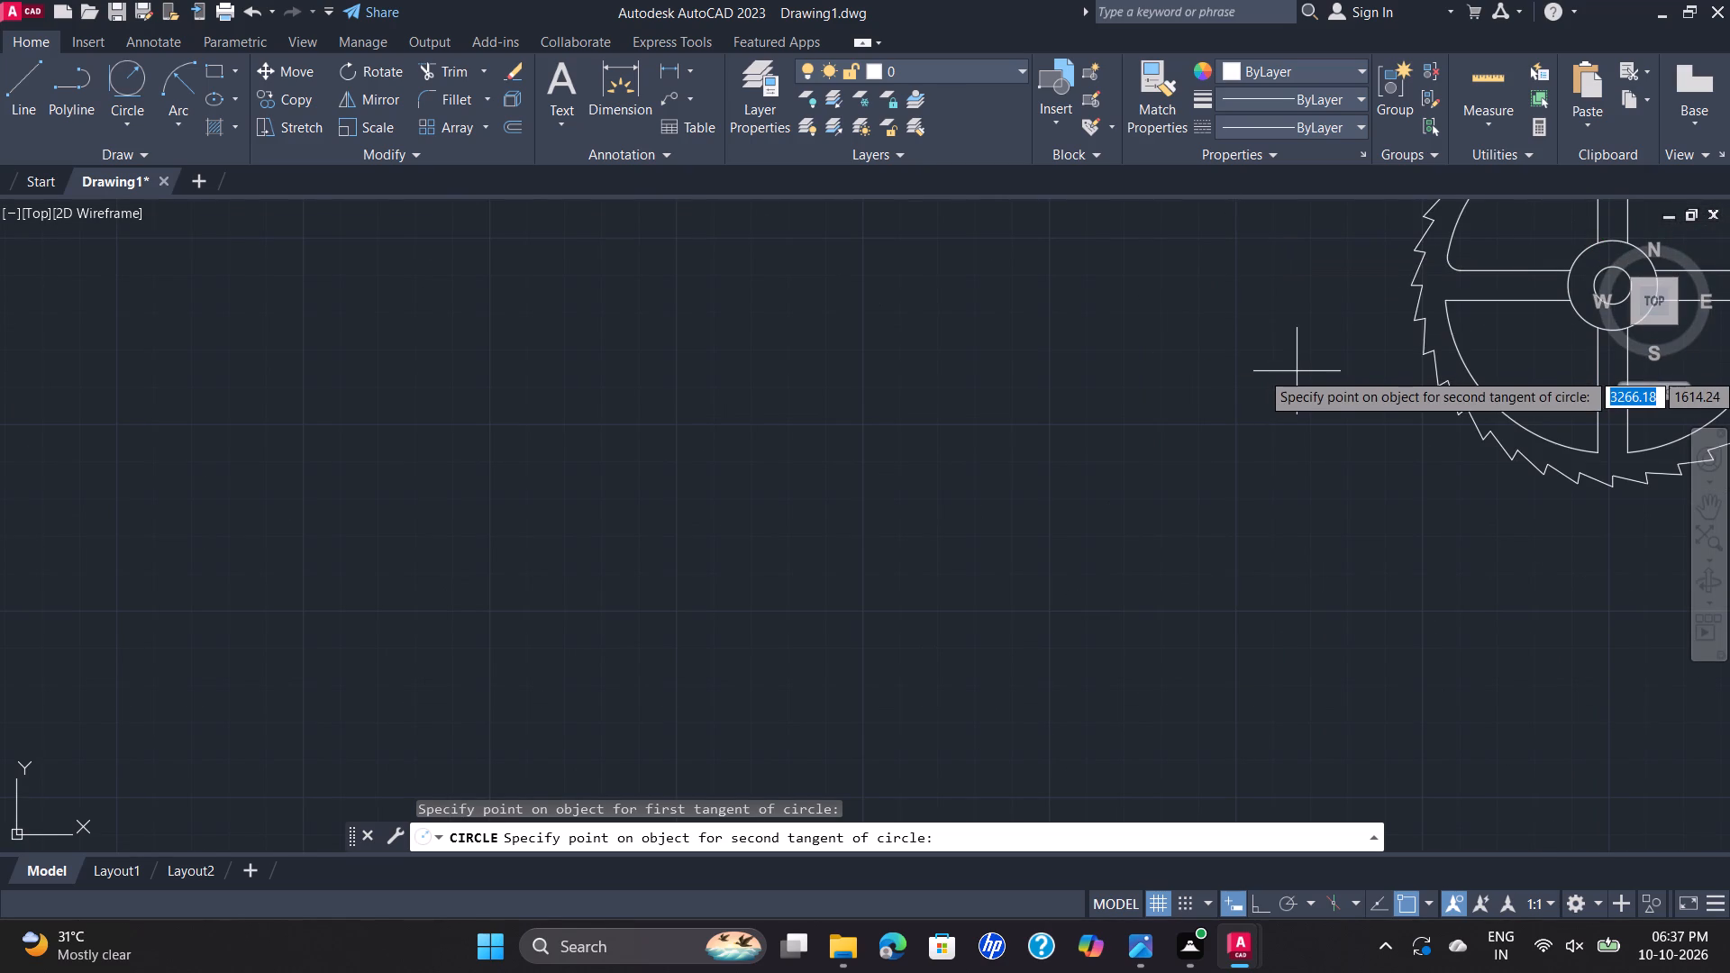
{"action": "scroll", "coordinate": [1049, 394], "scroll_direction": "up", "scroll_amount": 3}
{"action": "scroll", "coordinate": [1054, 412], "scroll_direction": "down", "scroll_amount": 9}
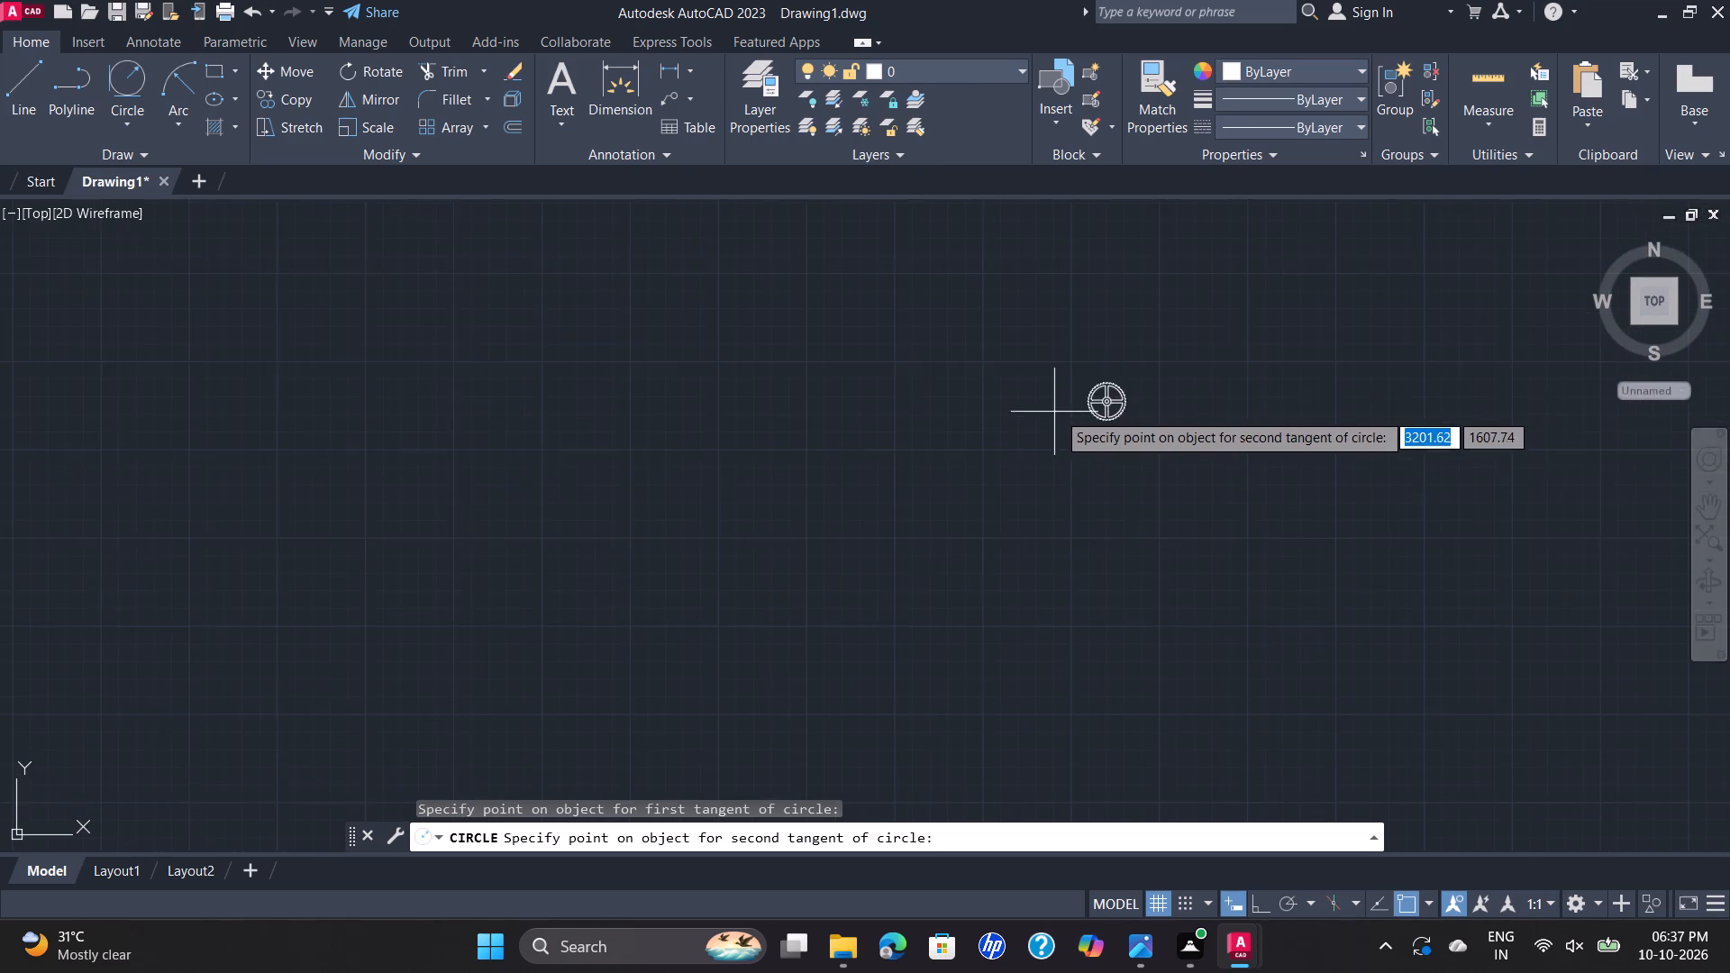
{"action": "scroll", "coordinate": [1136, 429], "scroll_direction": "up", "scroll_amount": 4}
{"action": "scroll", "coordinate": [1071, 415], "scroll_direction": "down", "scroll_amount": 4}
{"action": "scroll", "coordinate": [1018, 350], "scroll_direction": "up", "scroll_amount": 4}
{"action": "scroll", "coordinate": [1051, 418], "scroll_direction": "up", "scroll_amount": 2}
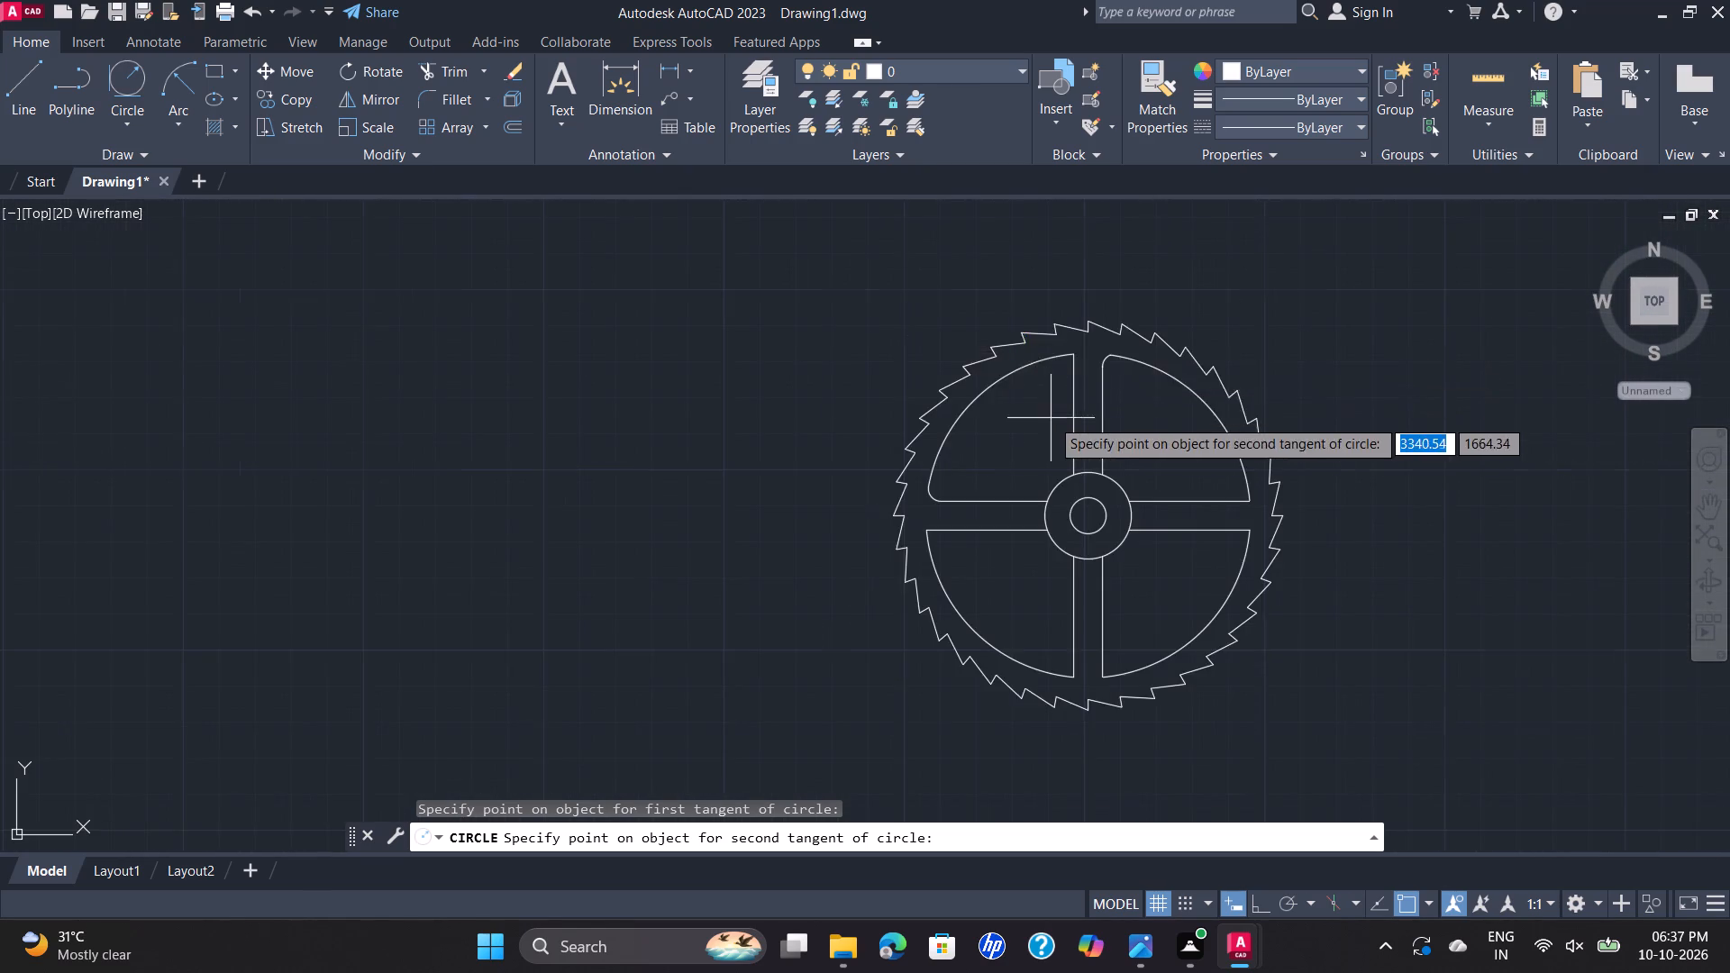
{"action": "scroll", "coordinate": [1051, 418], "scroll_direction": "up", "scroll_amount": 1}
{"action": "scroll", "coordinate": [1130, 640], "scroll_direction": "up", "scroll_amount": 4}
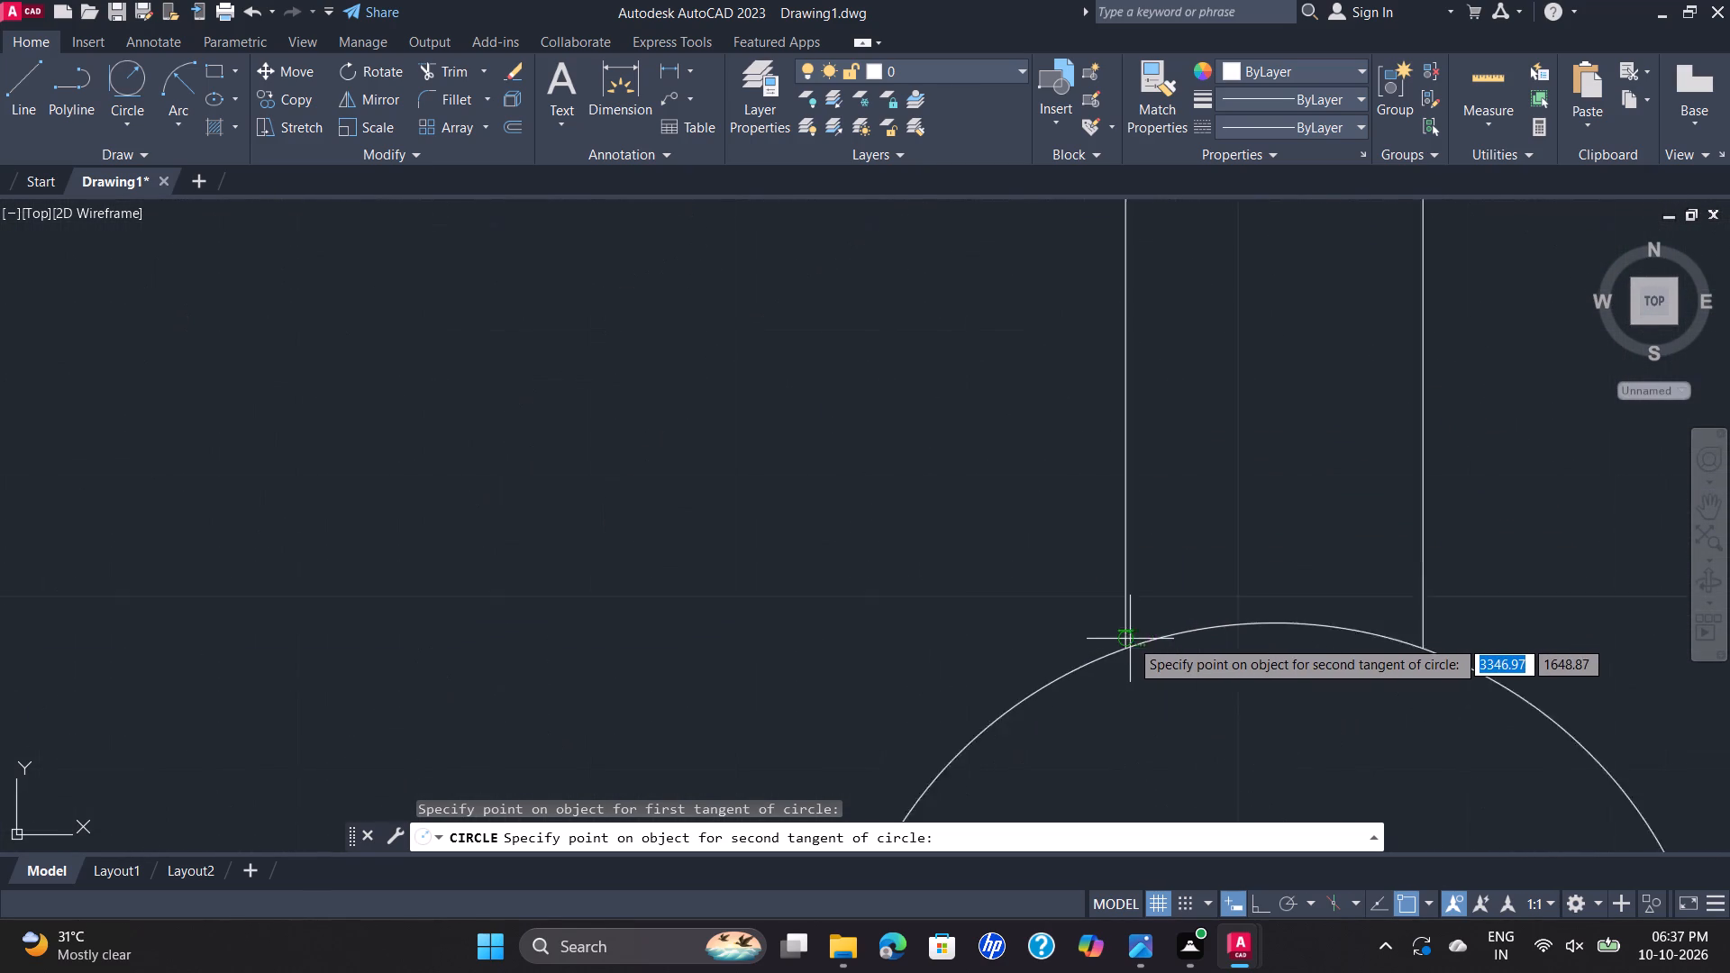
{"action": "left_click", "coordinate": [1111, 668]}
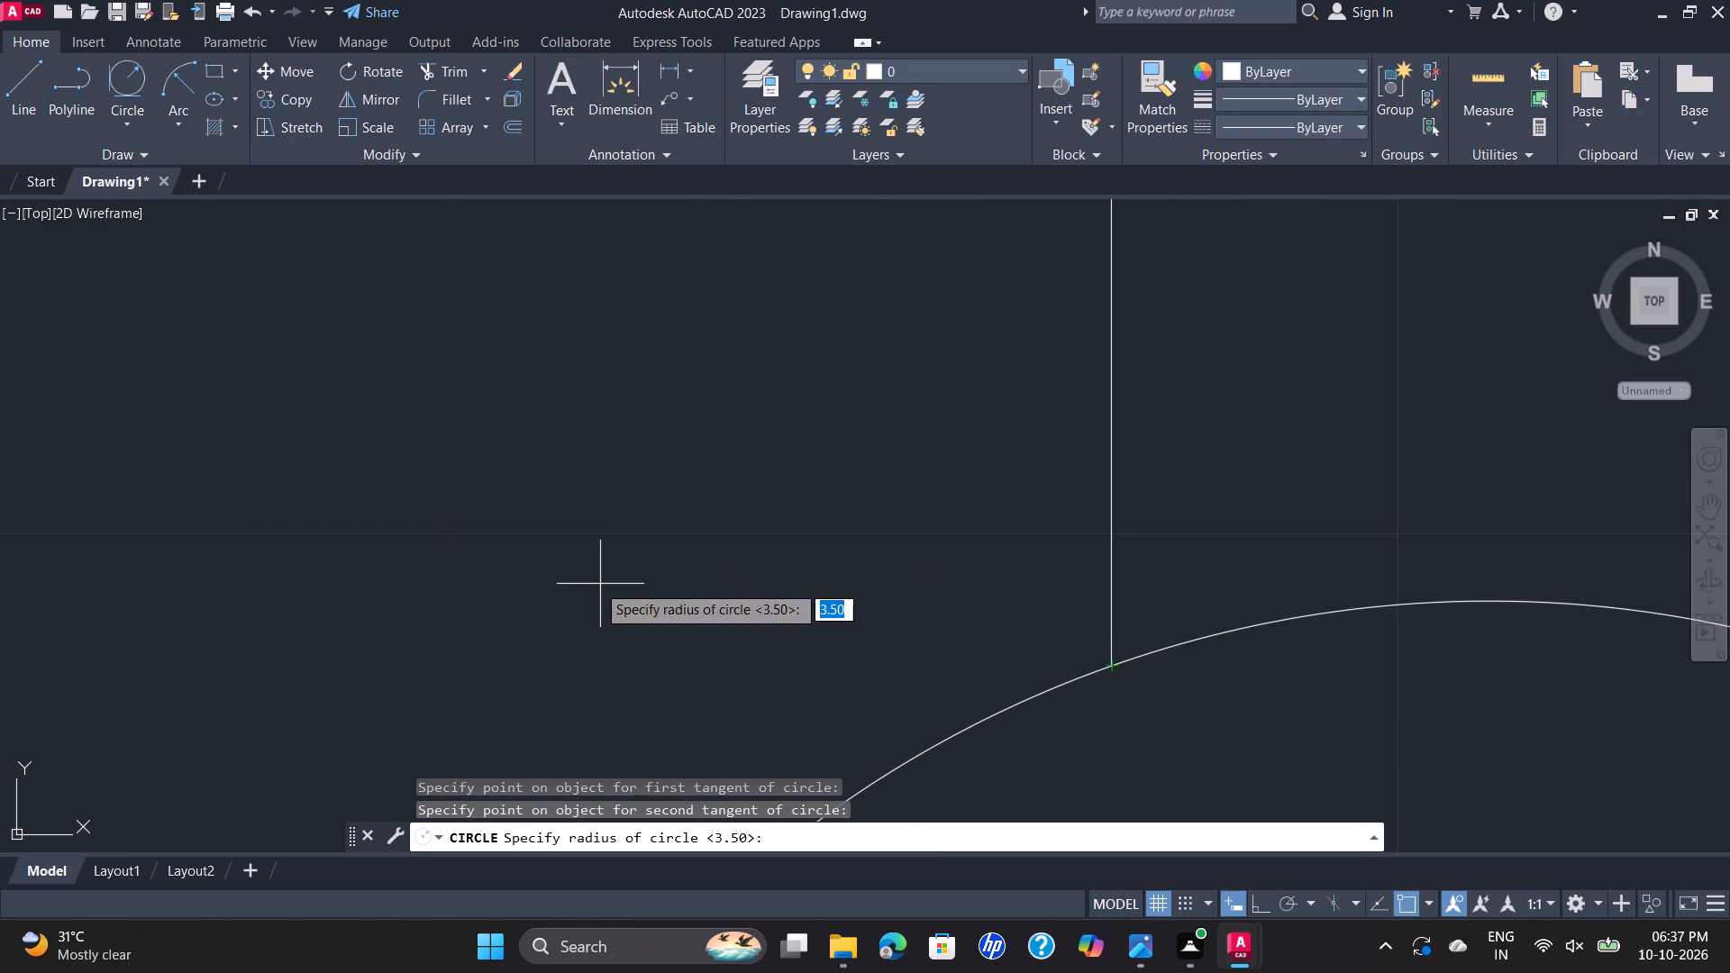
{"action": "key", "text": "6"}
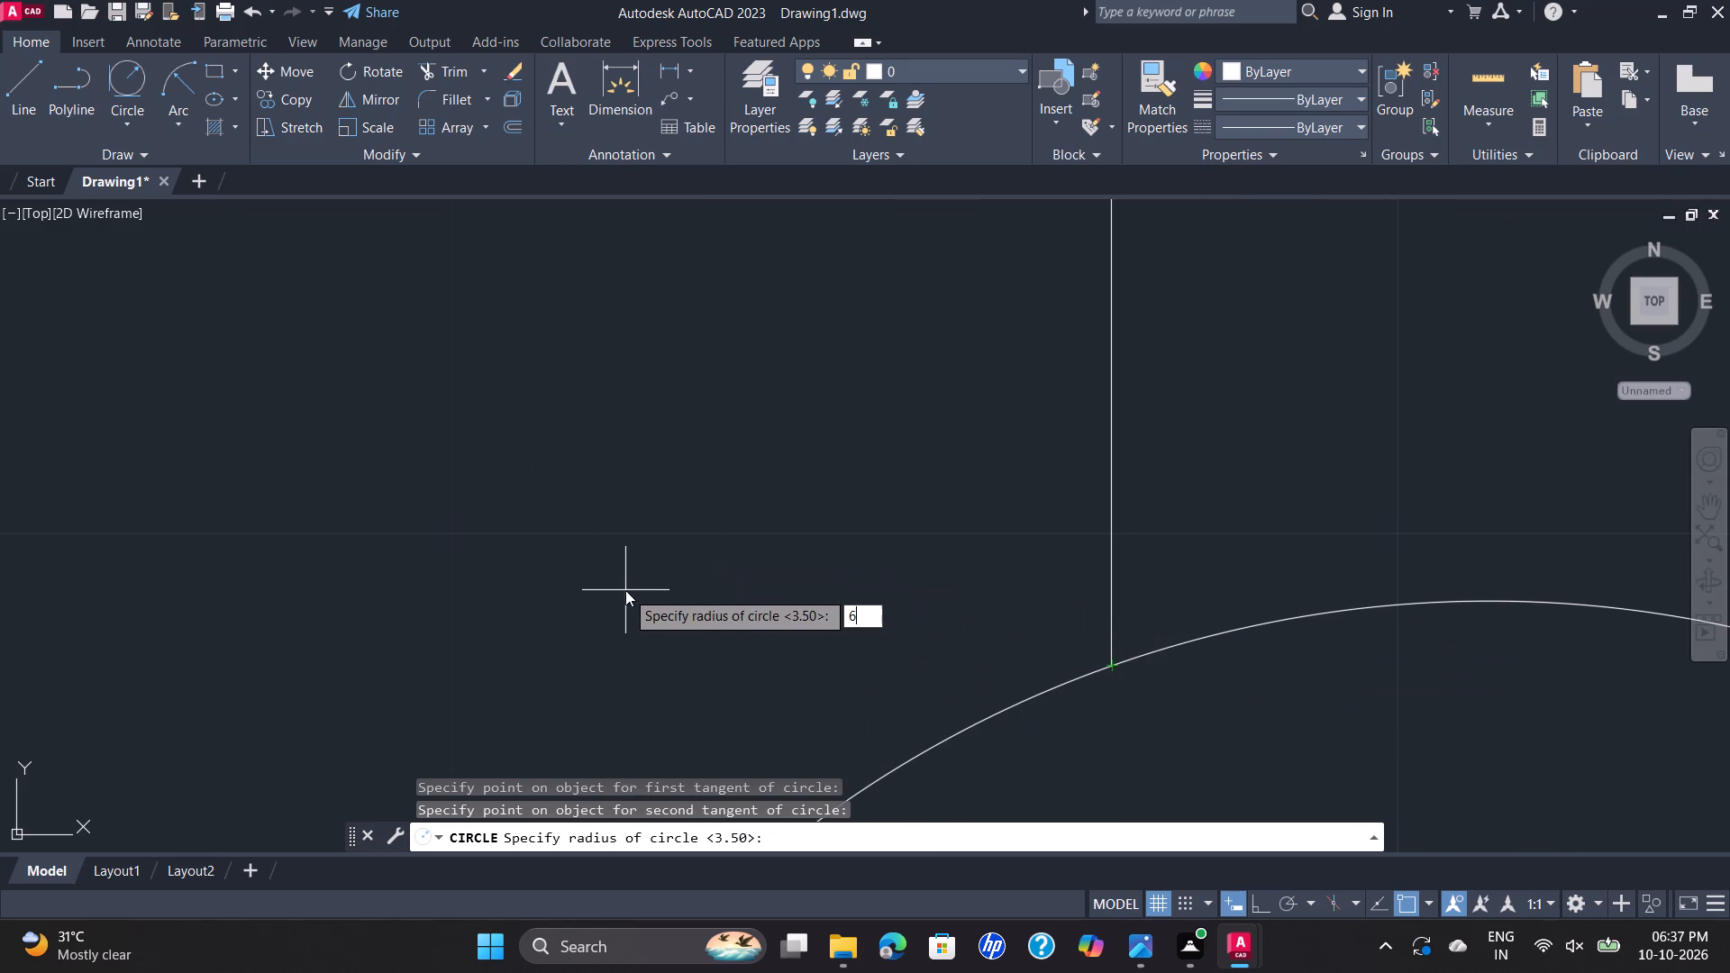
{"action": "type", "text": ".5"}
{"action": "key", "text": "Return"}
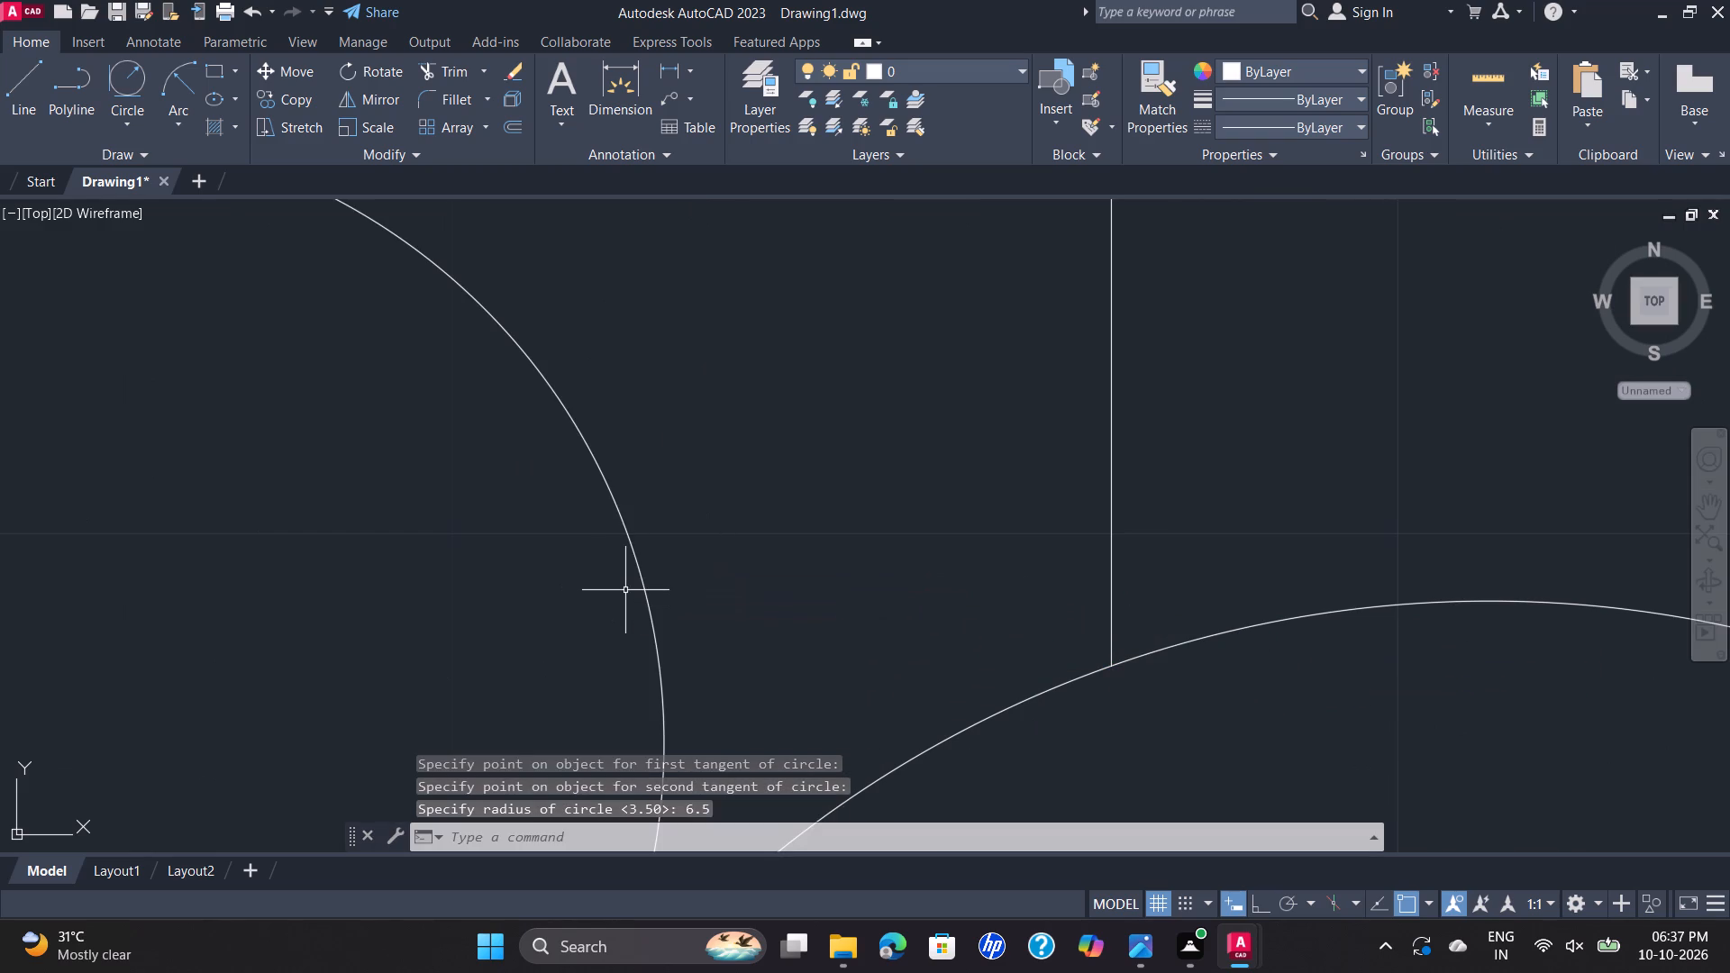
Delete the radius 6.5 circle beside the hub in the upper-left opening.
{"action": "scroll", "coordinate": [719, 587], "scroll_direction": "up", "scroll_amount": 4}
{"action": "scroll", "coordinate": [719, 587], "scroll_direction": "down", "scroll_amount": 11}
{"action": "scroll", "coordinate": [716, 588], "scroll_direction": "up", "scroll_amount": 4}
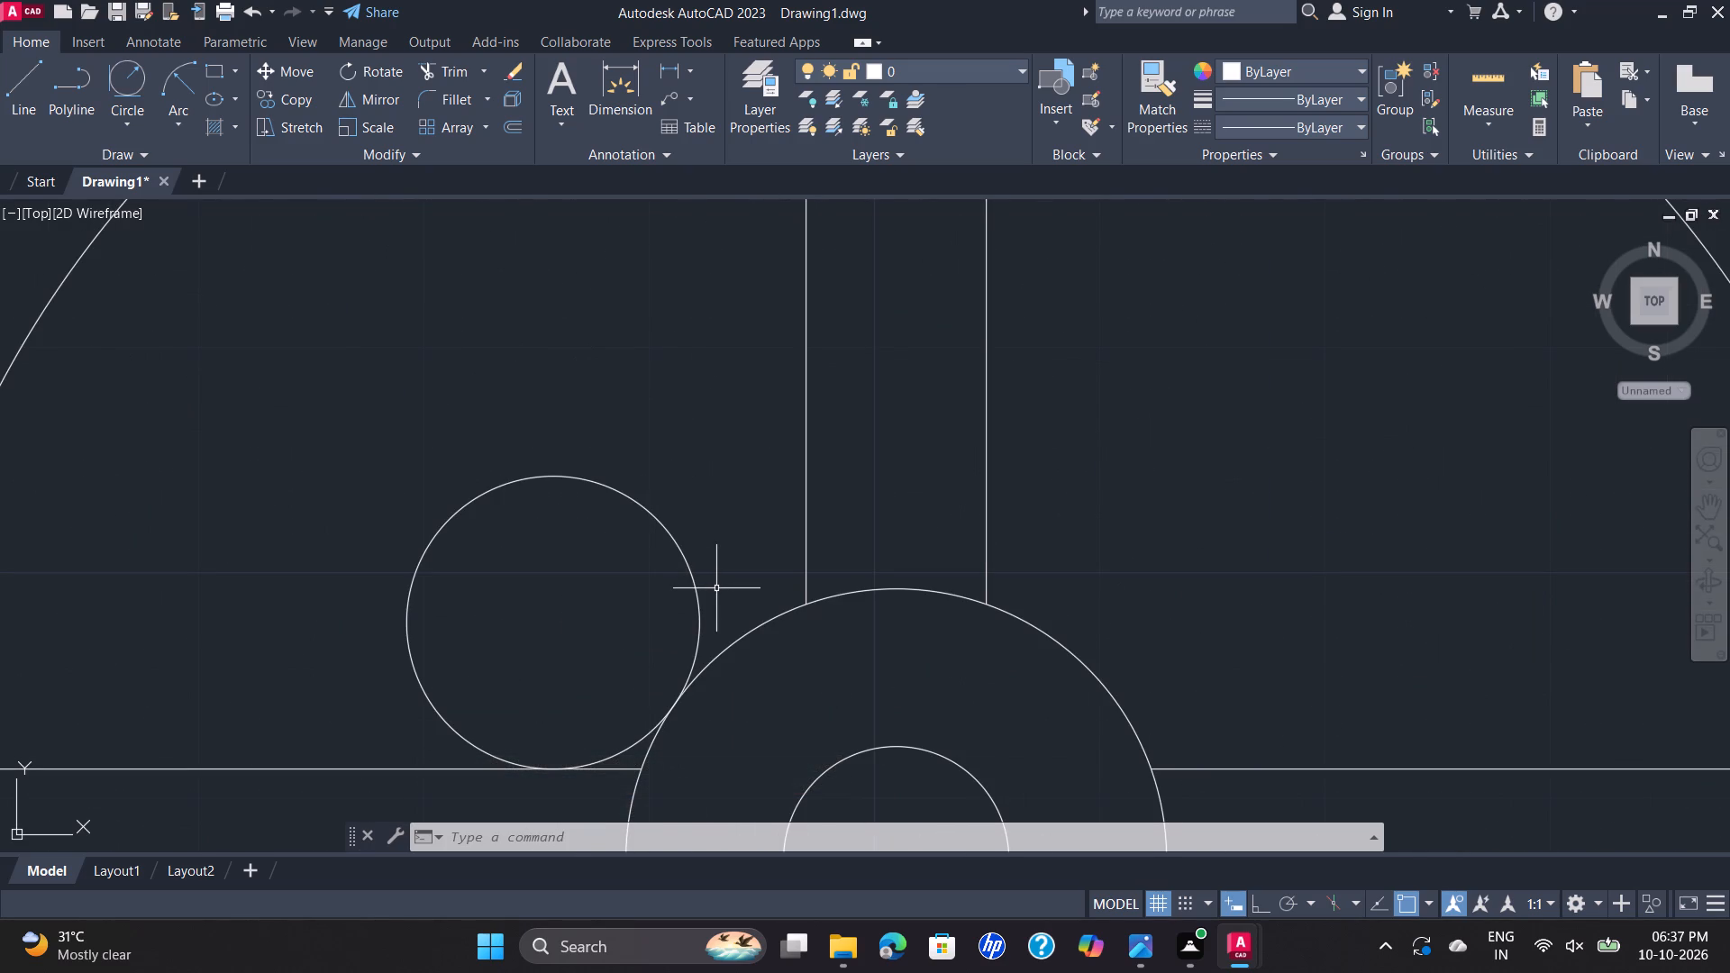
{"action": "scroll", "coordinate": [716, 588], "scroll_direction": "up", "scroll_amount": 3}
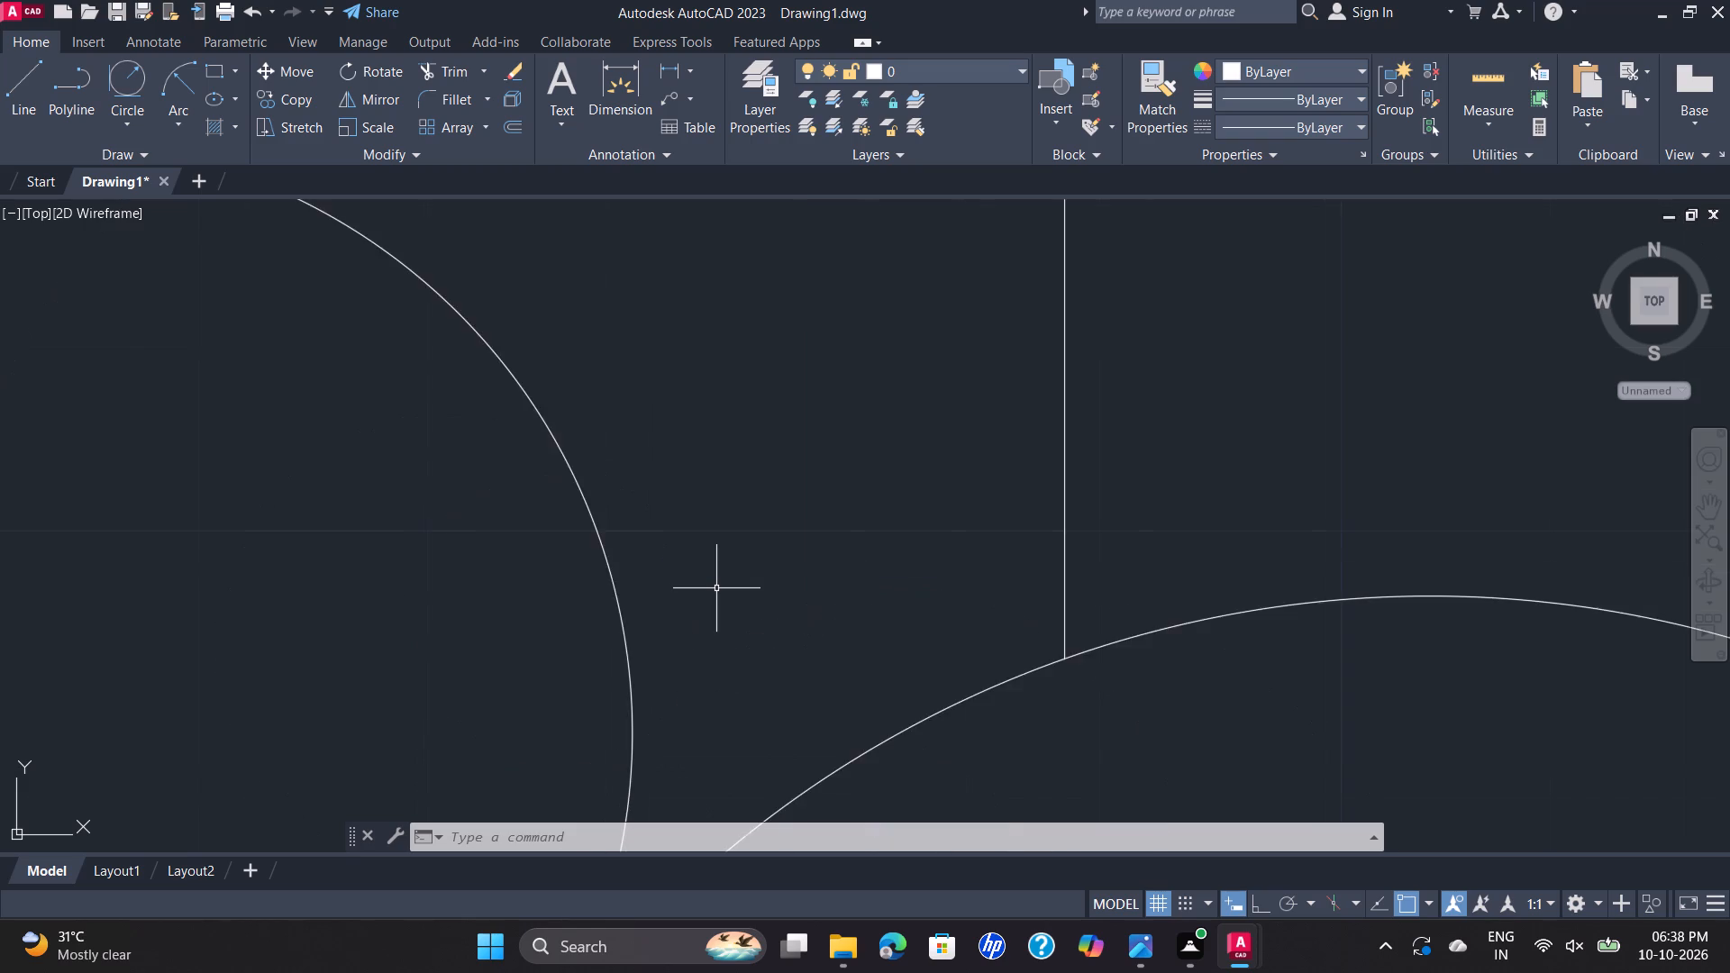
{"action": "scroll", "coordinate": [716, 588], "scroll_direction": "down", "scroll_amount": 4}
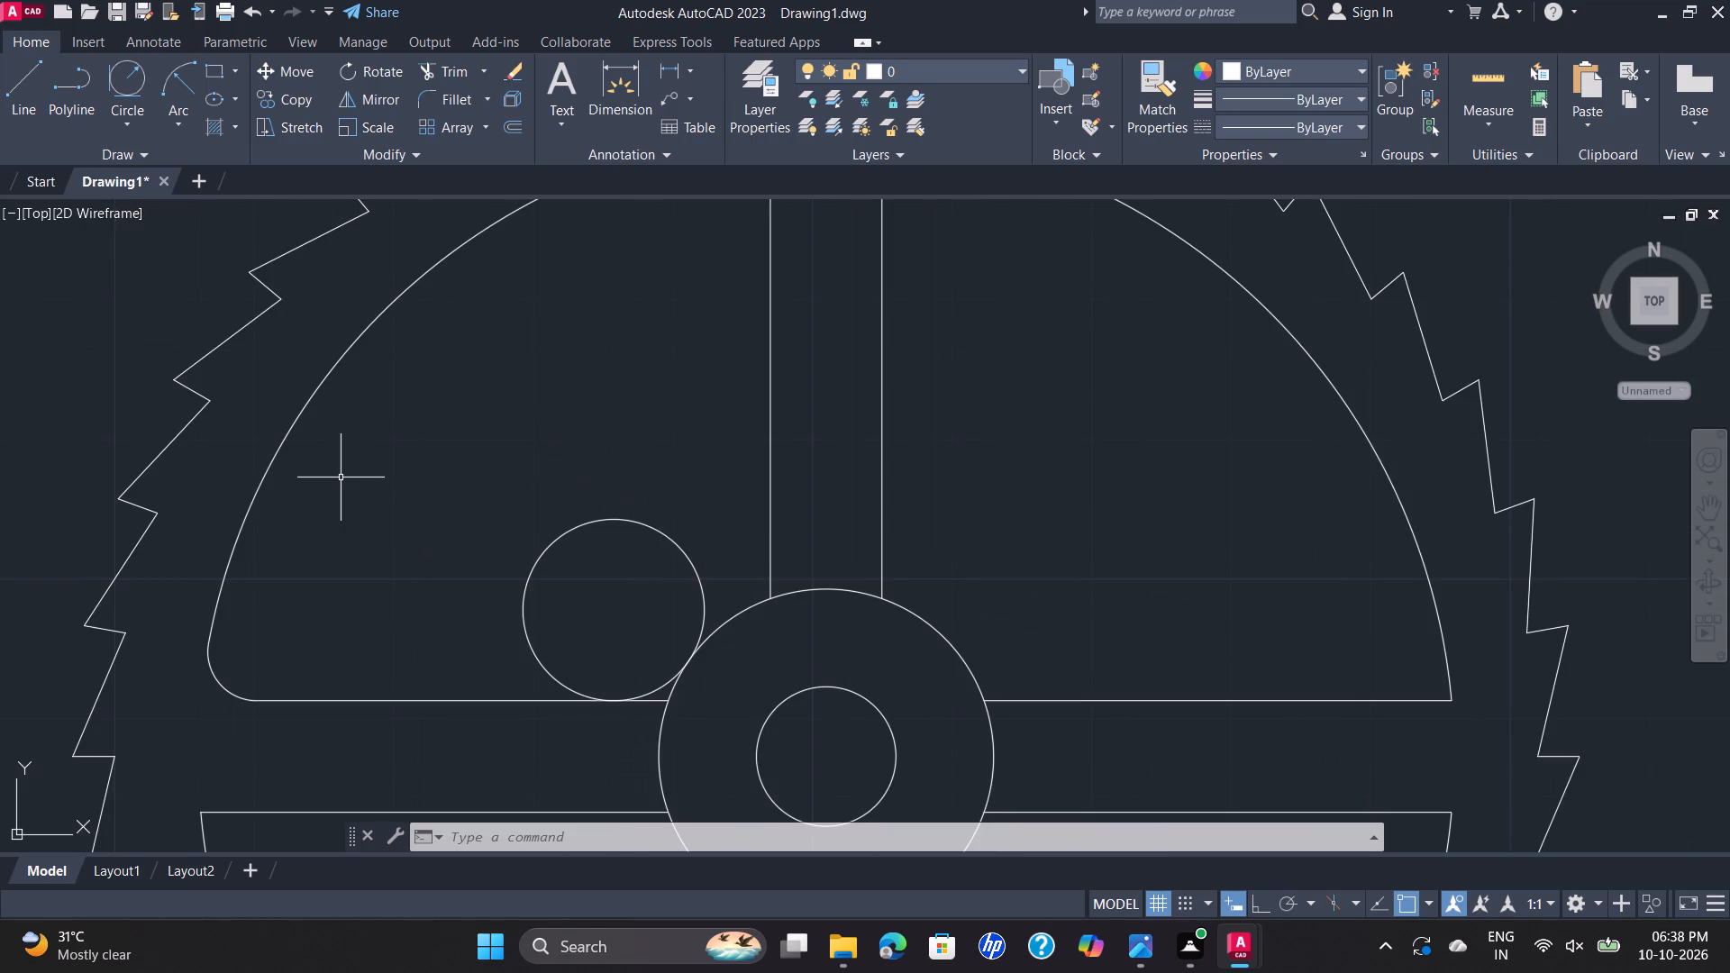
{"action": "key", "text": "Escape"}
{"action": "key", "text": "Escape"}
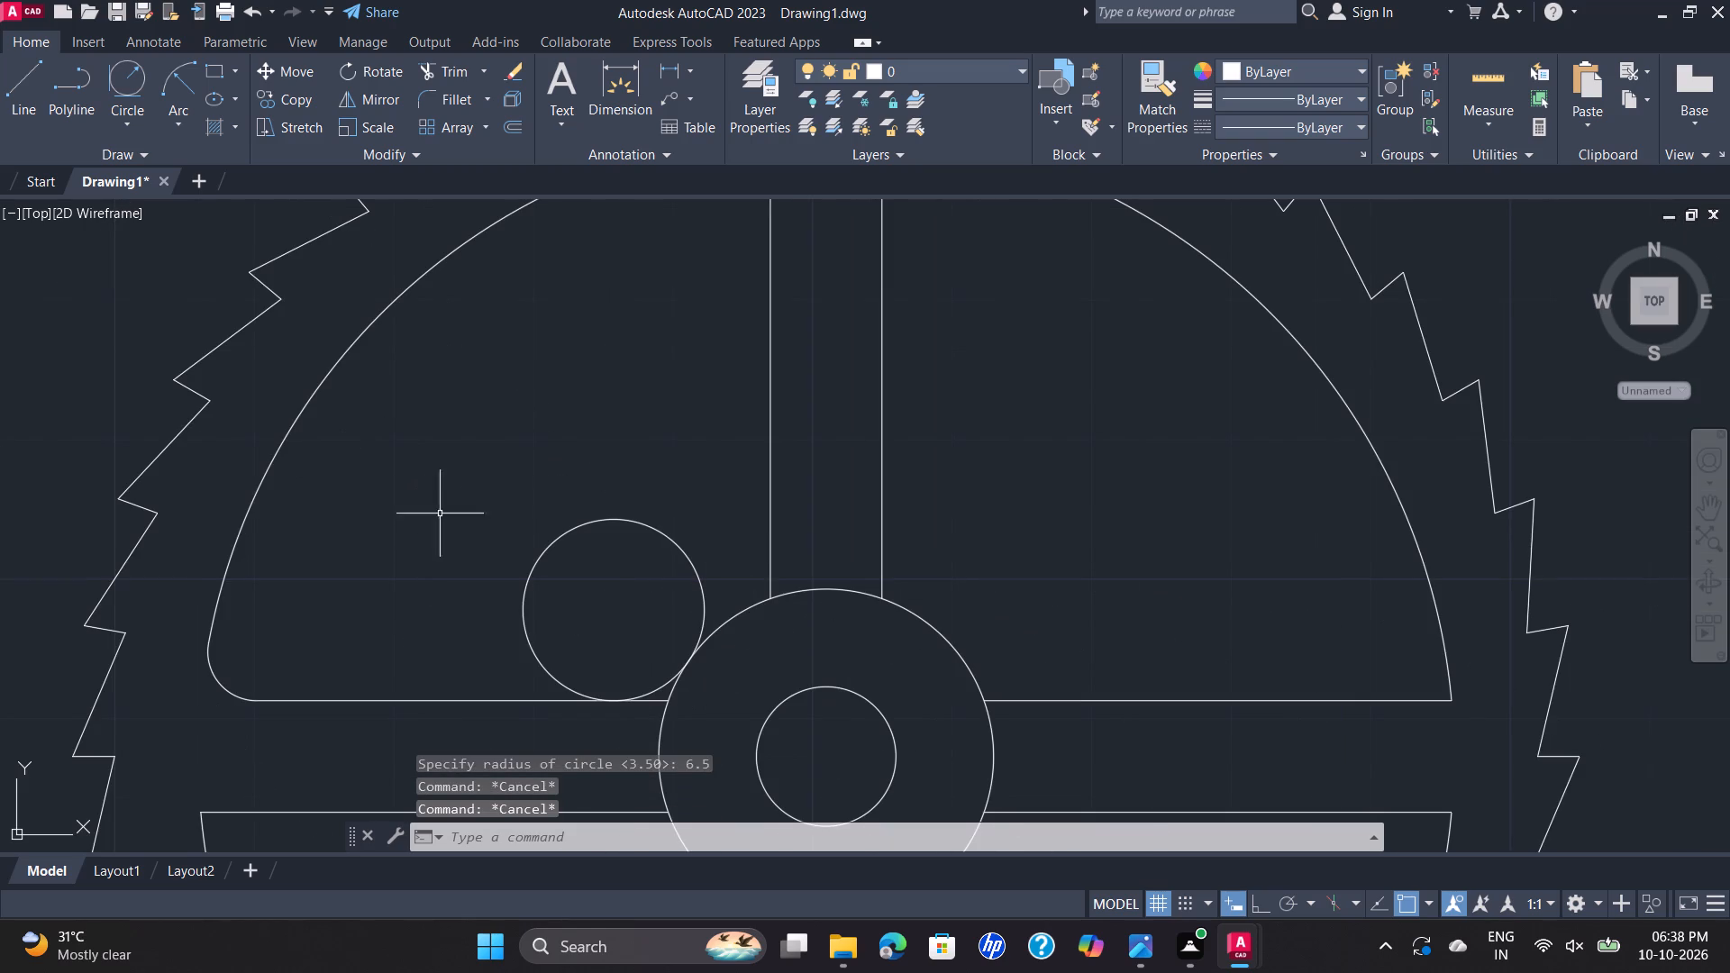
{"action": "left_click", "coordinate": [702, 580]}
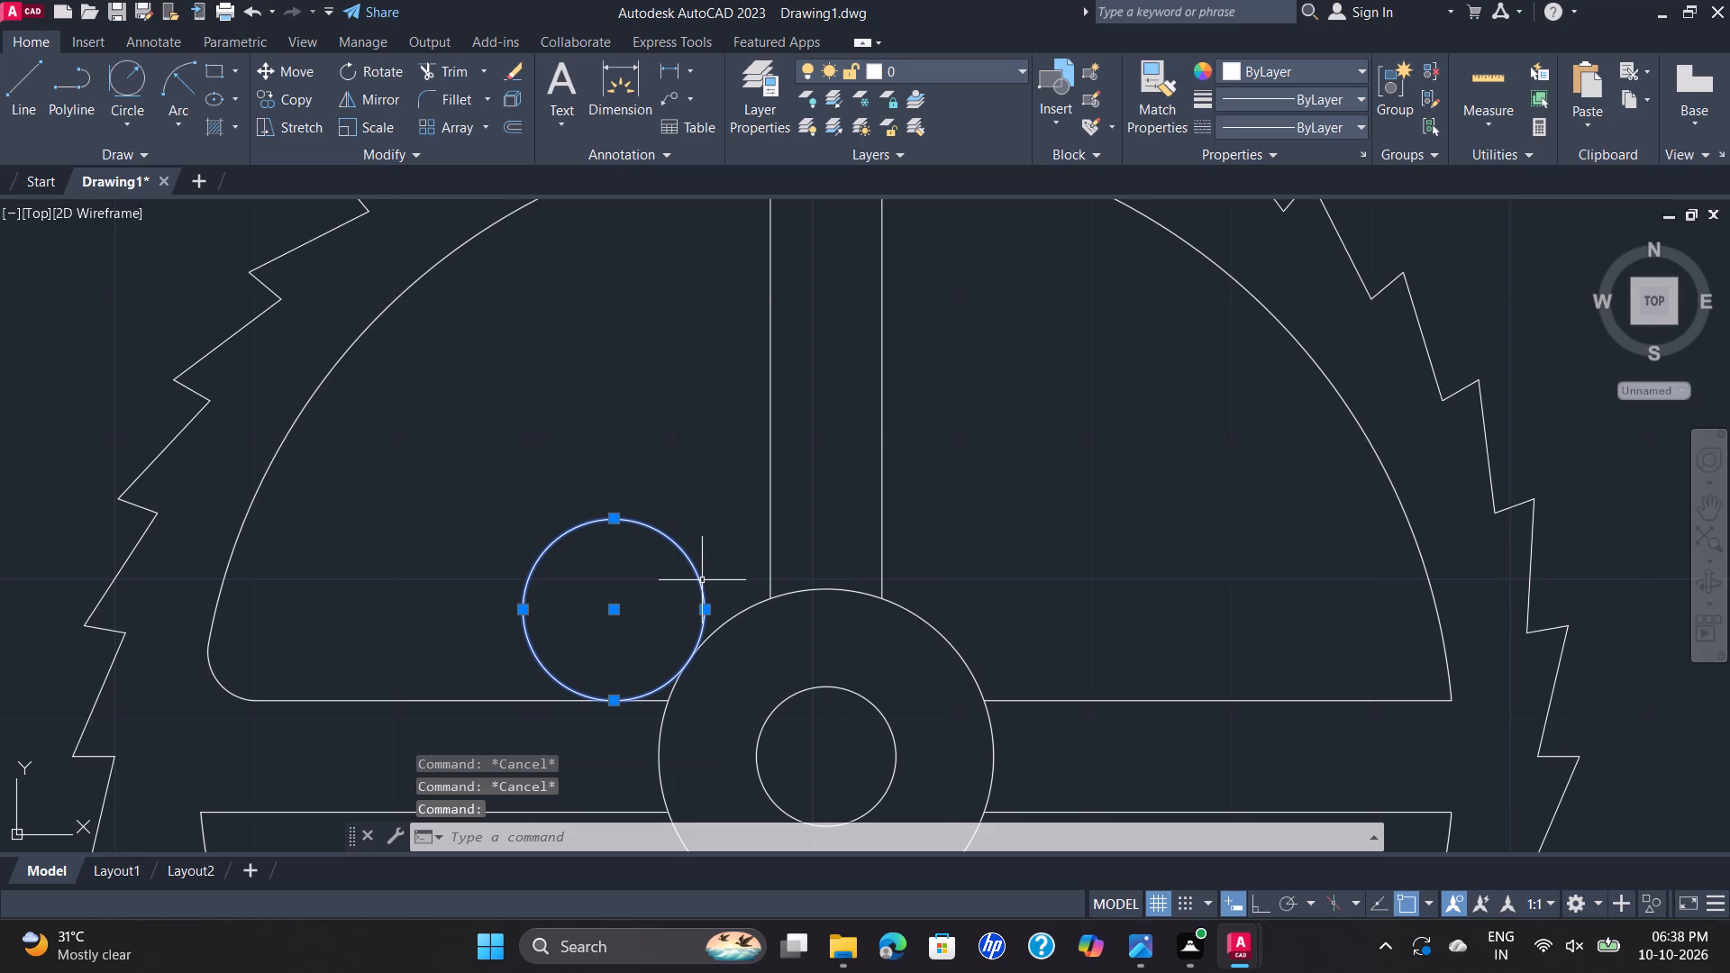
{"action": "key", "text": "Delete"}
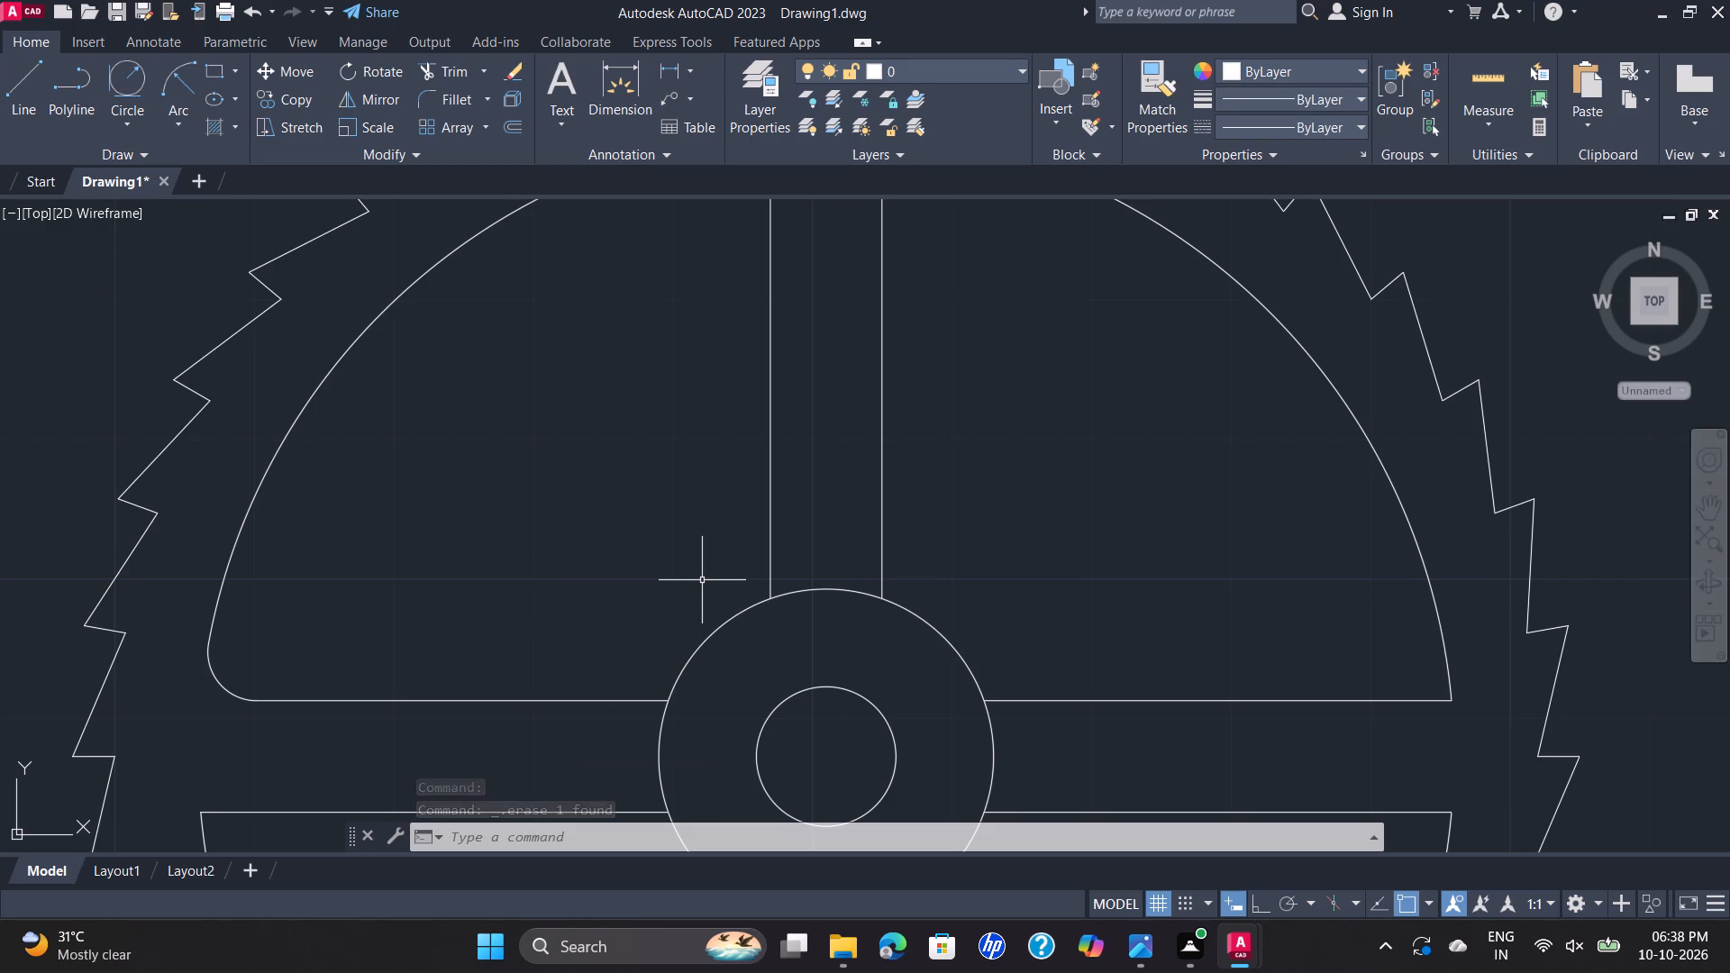
Draw a circle of radius 3.5 tangent to the upper-left opening's outer arc and its vertical spoke edge.
{"action": "scroll", "coordinate": [693, 785], "scroll_direction": "down", "scroll_amount": 1}
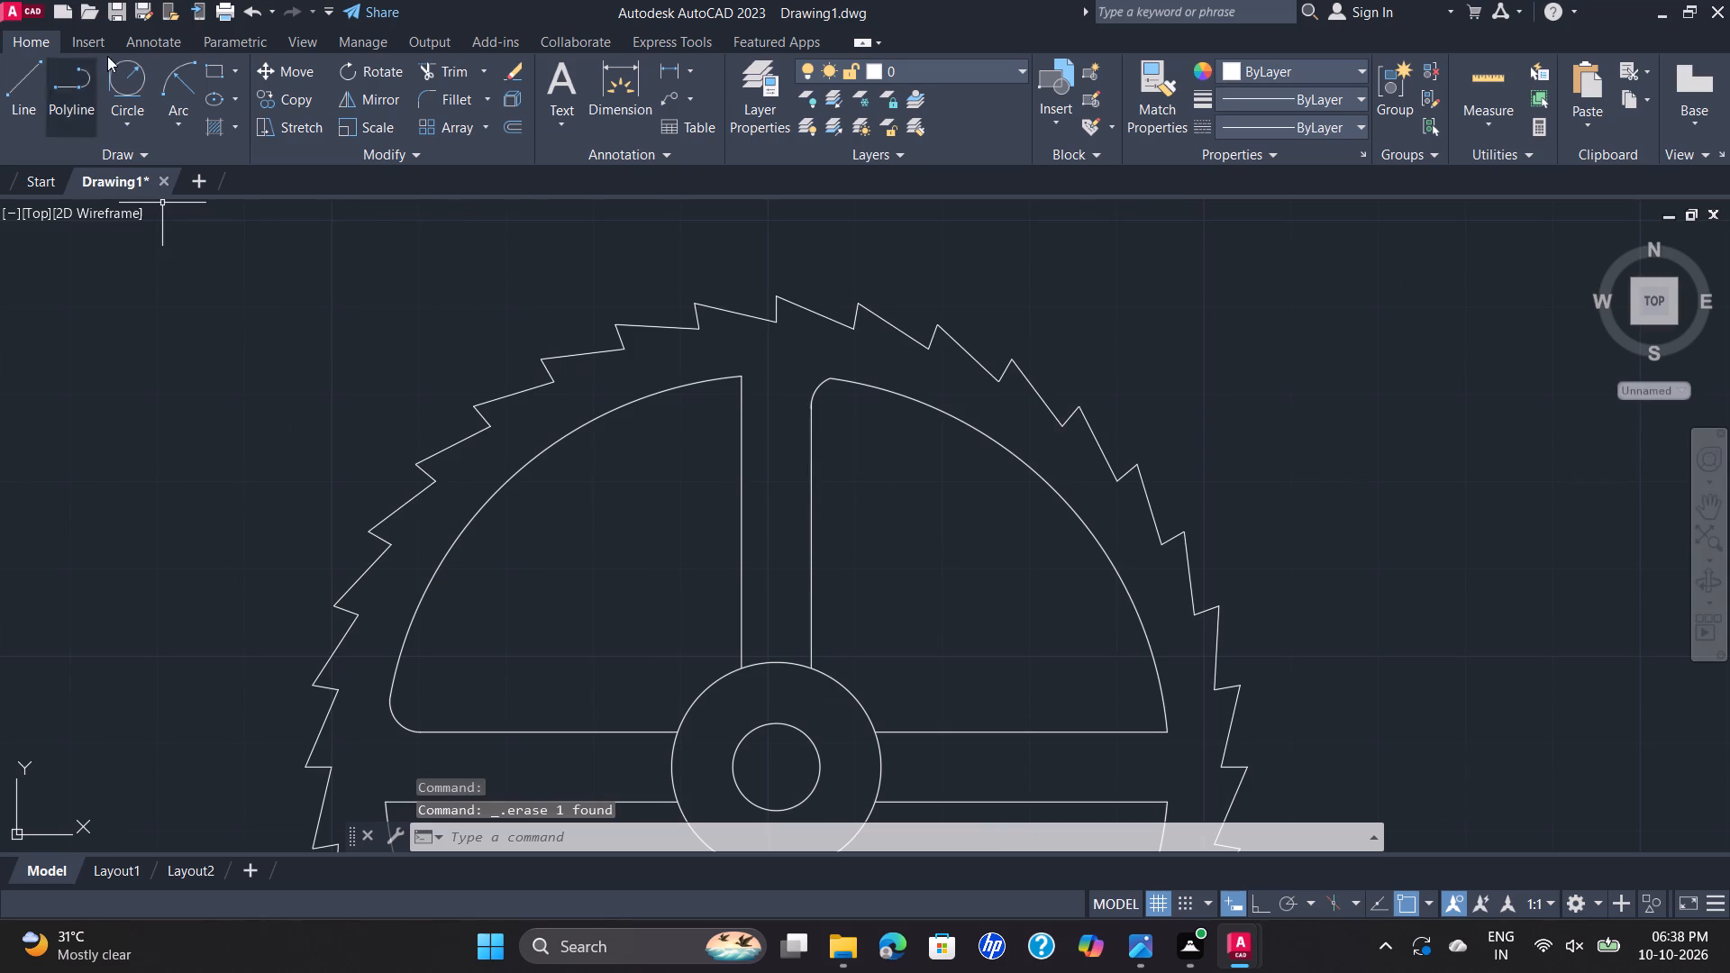
{"action": "left_click", "coordinate": [125, 83]}
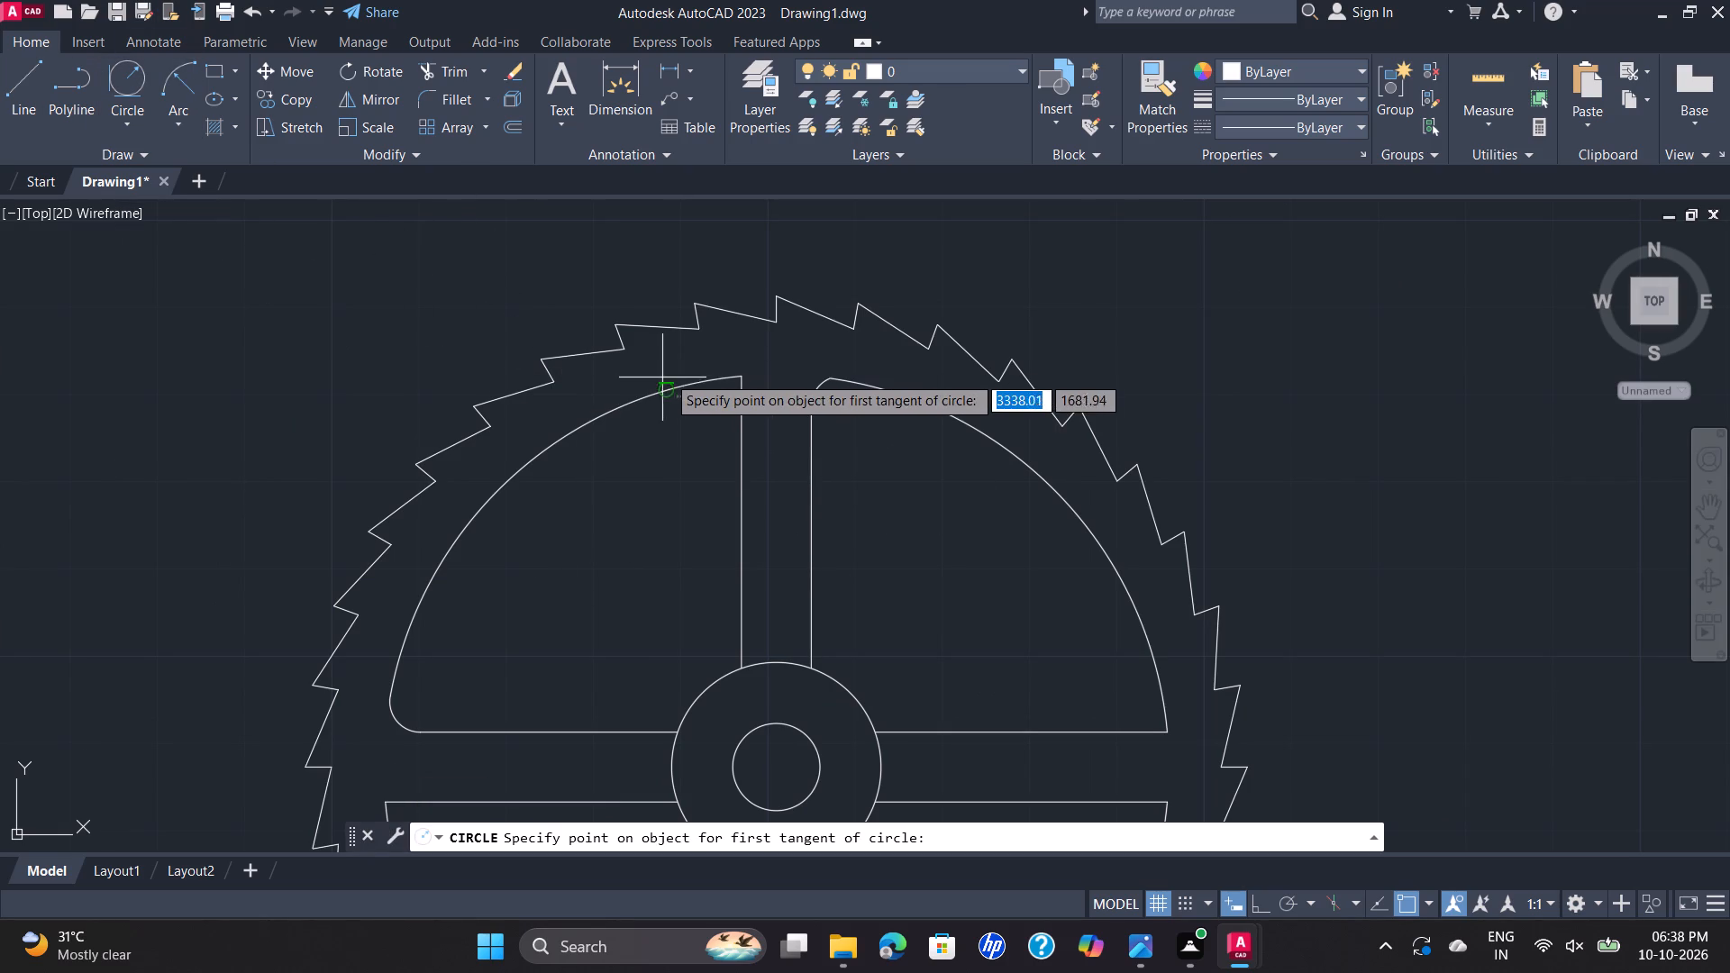
{"action": "left_click", "coordinate": [700, 384]}
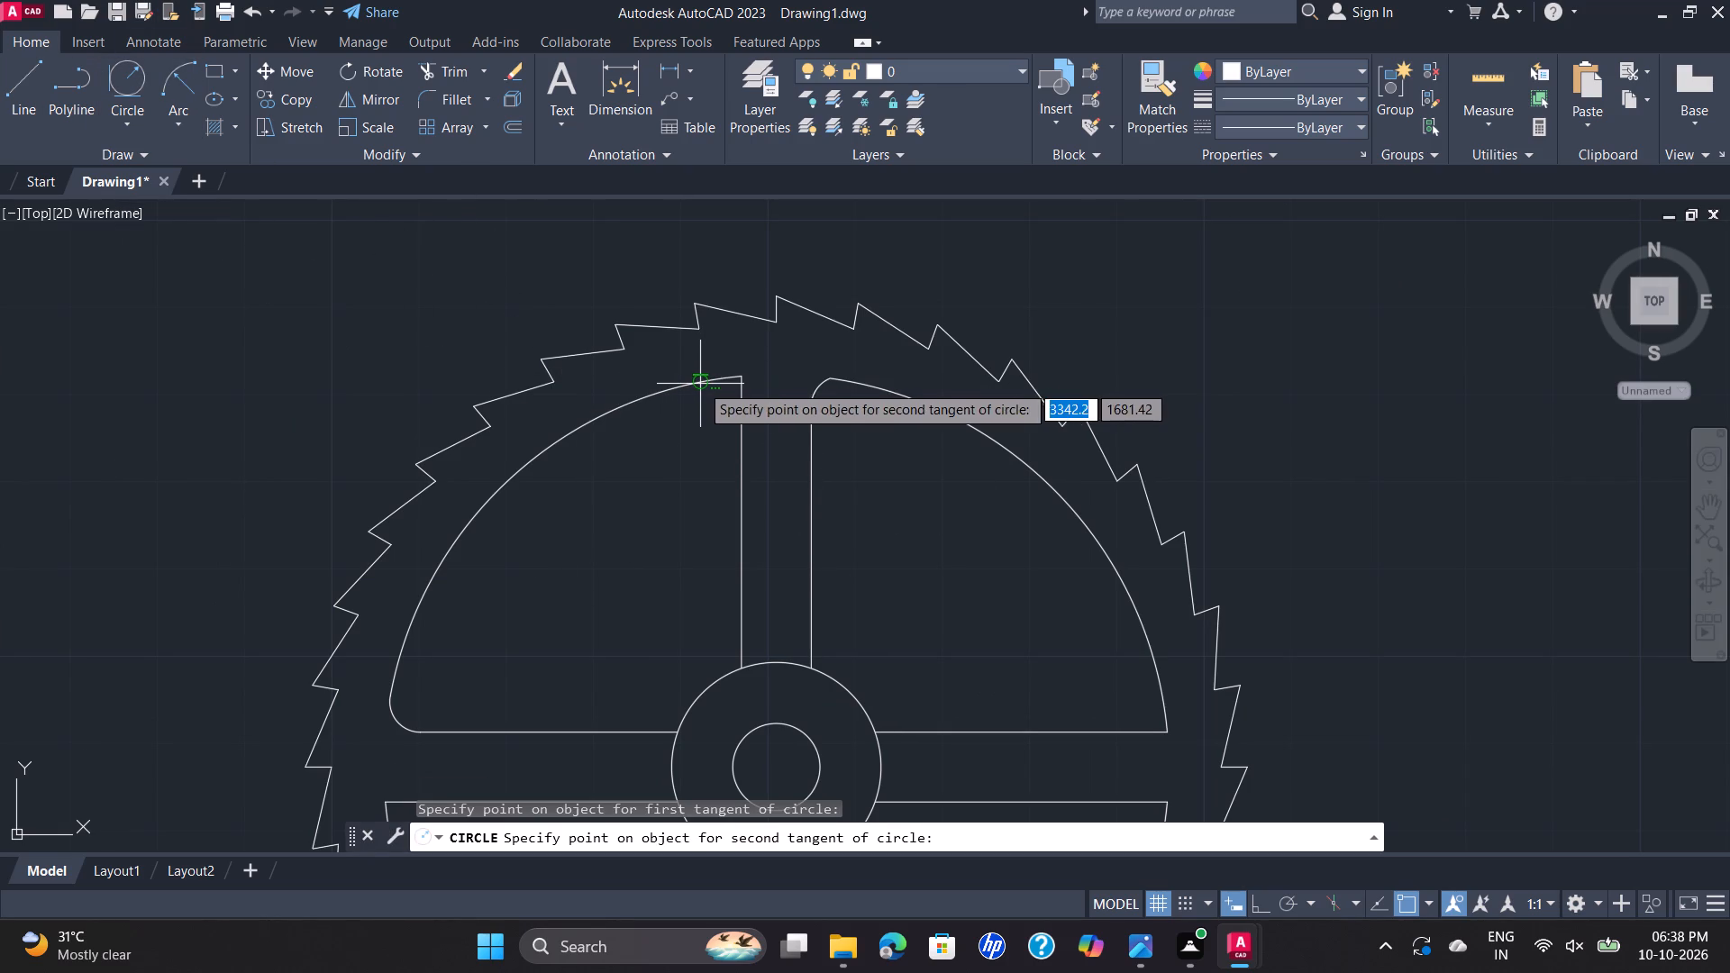
{"action": "left_click", "coordinate": [739, 412]}
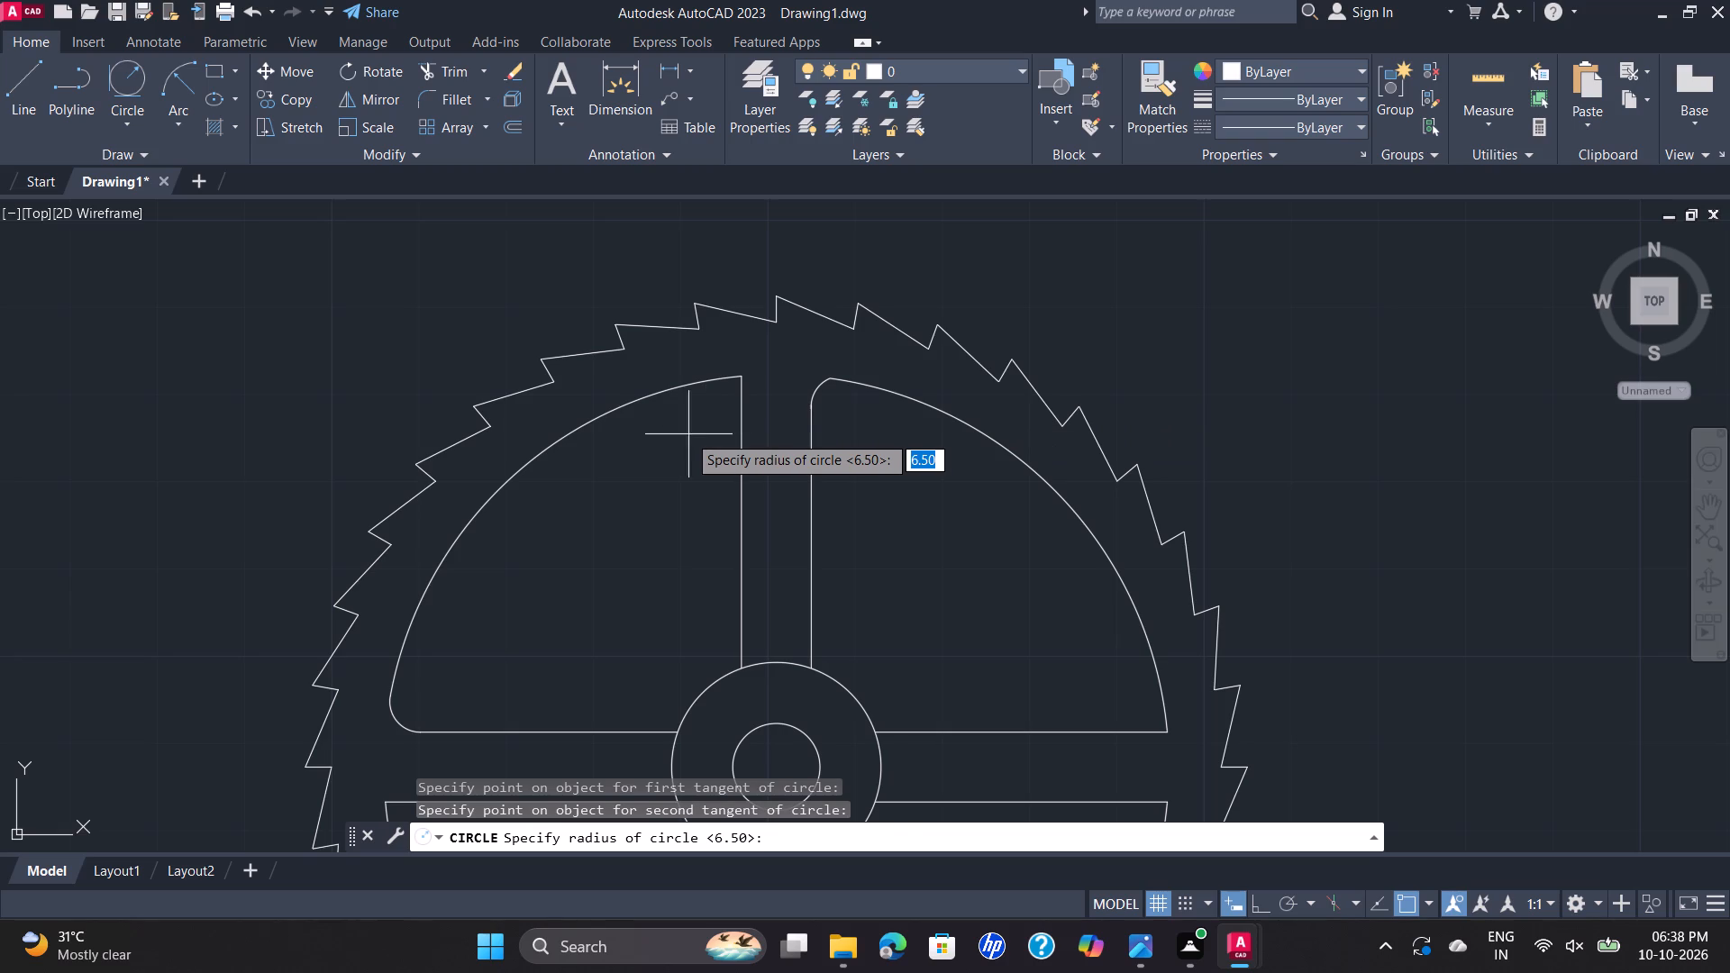
{"action": "type", "text": "3.5"}
{"action": "key", "text": "Return"}
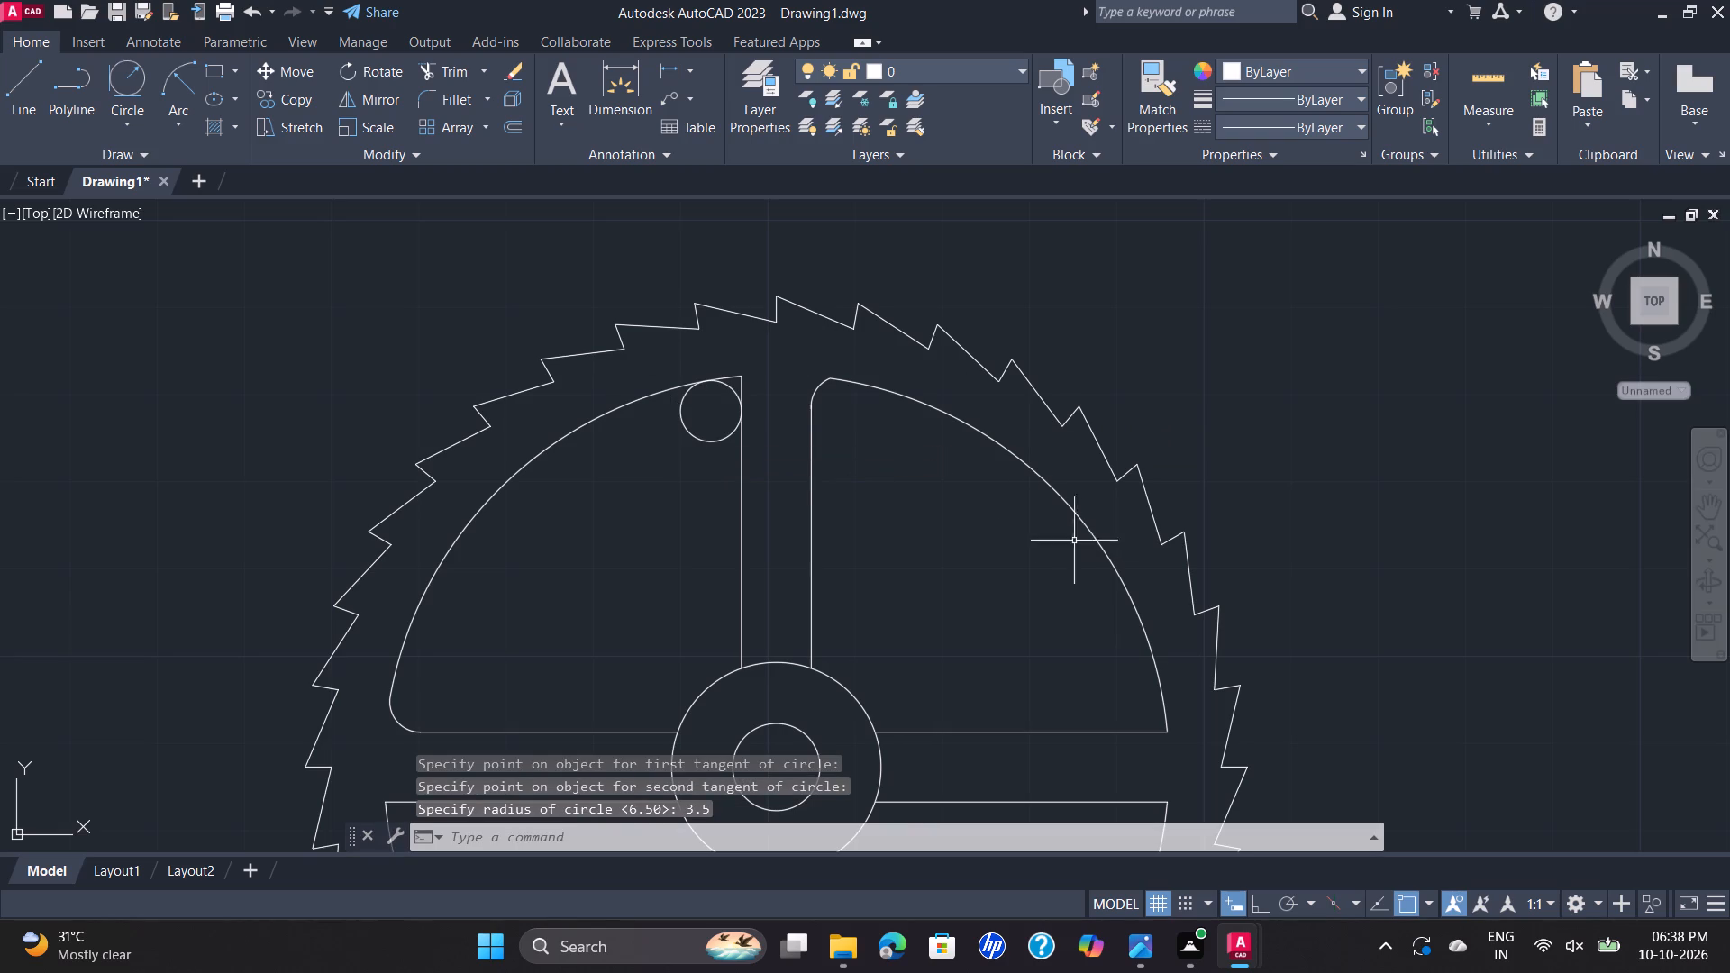
Extend the upper-right opening's outer arc across the top of the vertical spoke, and its vertical spoke edge up to that arc.
{"action": "left_click", "coordinate": [816, 393]}
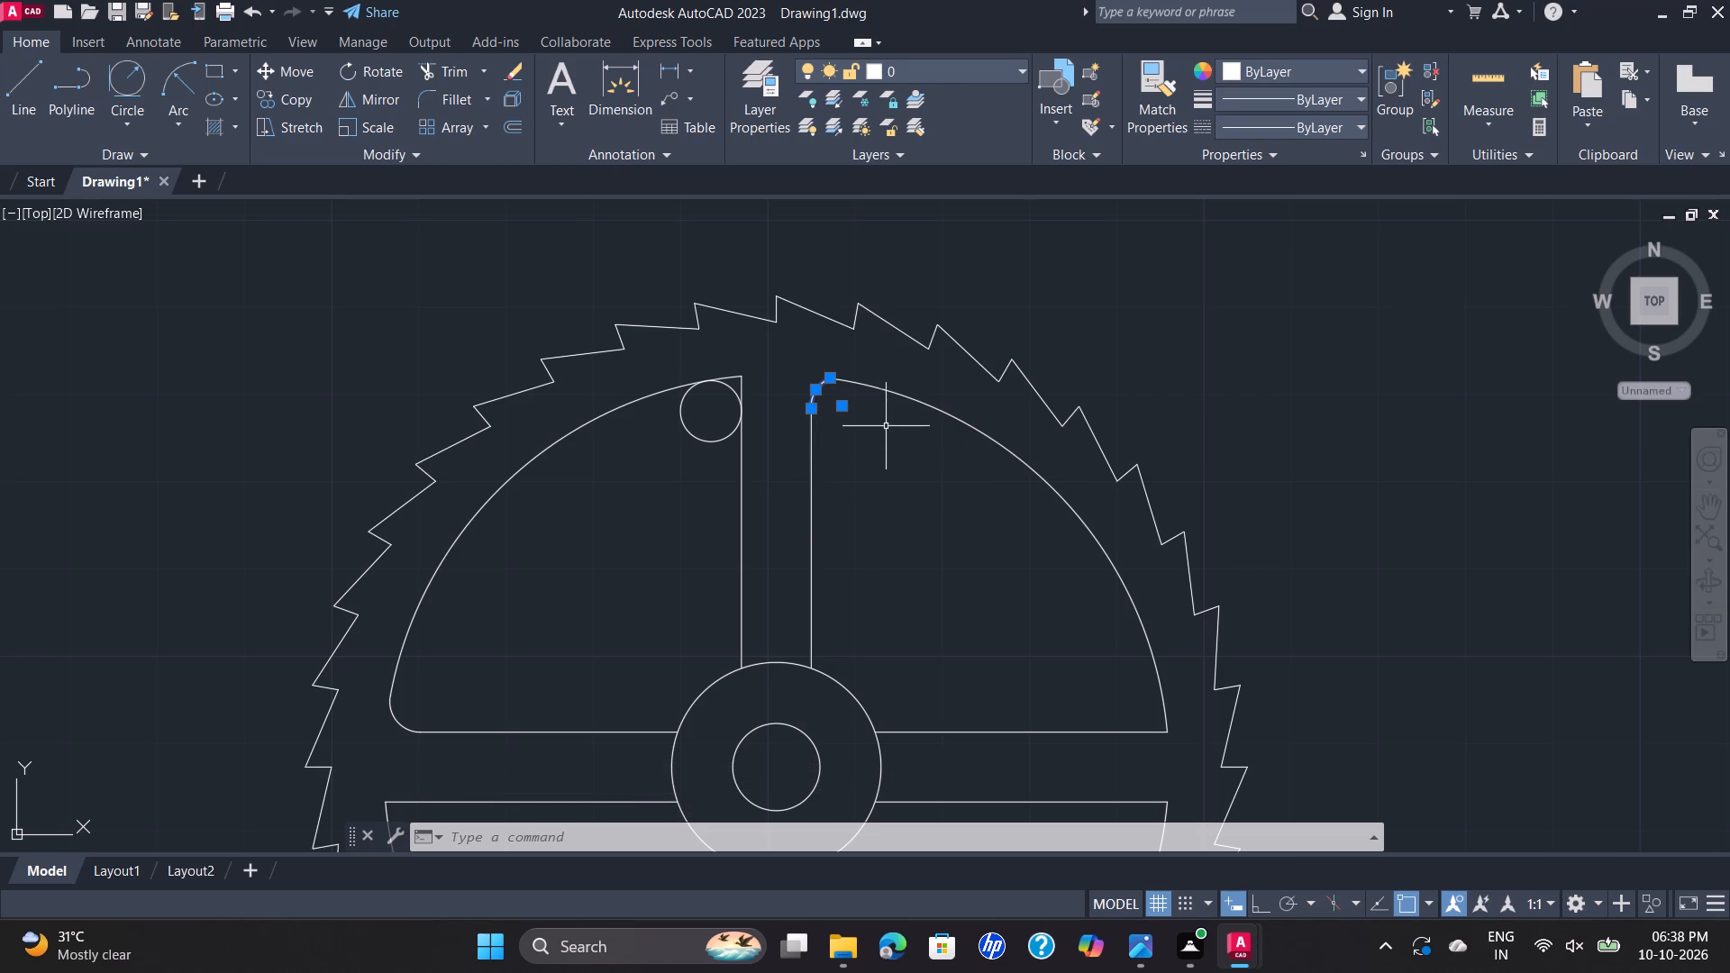
{"action": "key", "text": "Escape"}
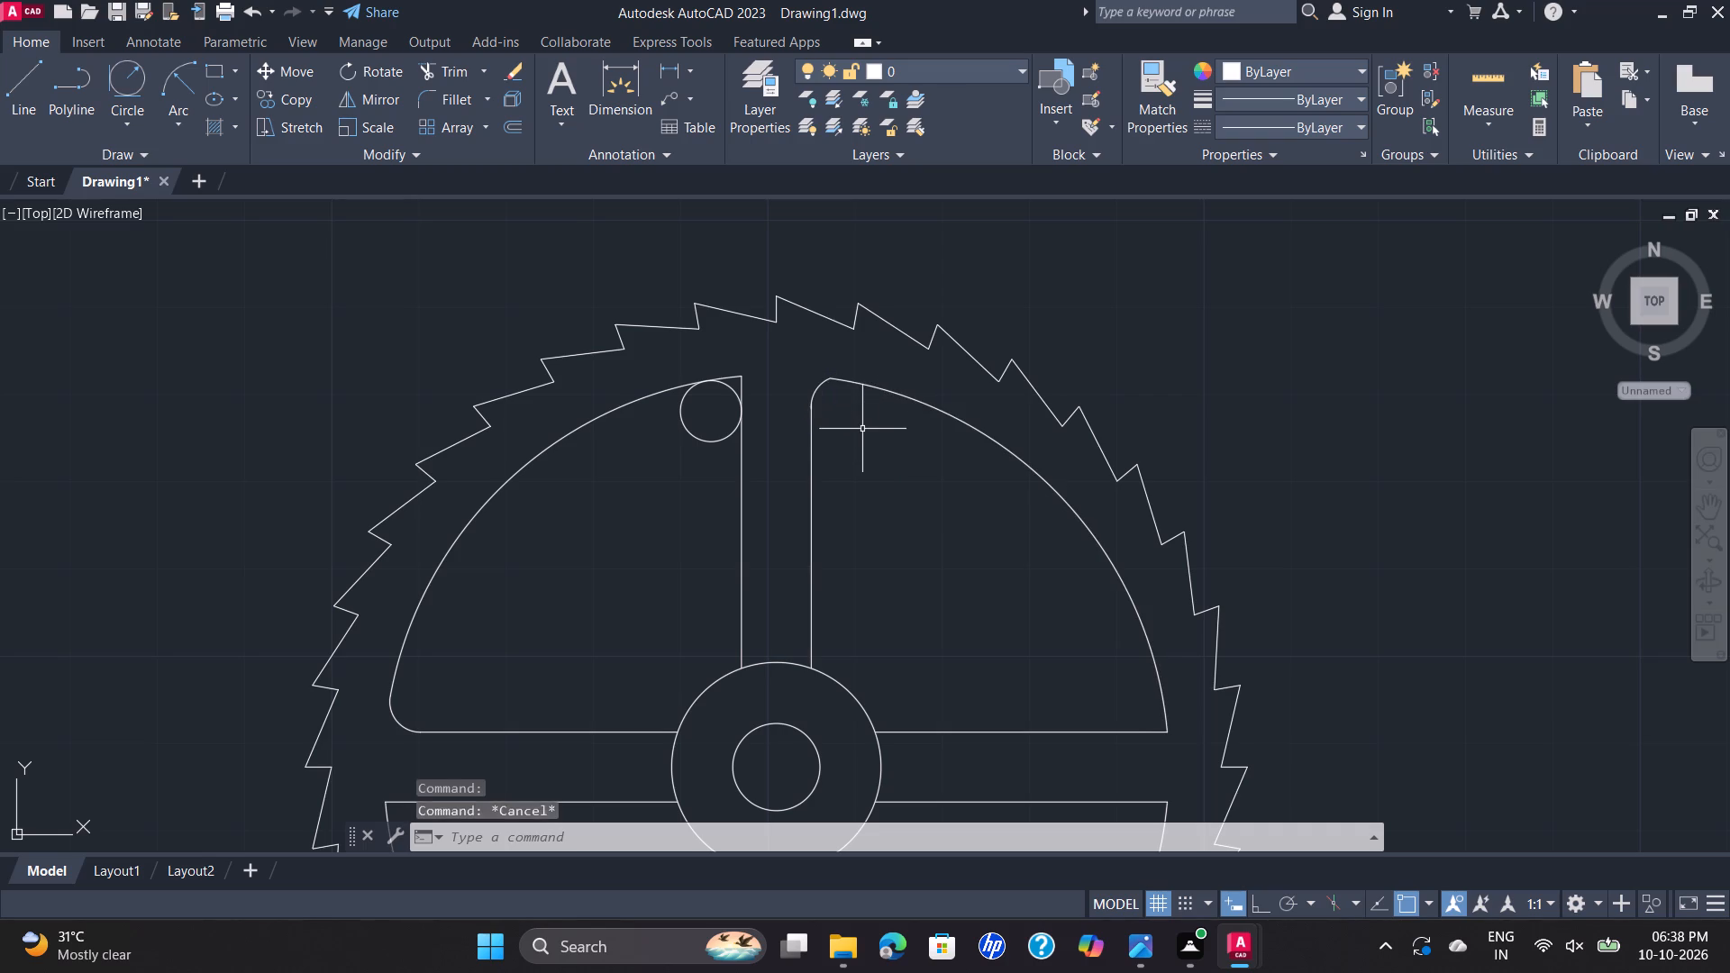
{"action": "left_click", "coordinate": [484, 74]}
{"action": "left_click", "coordinate": [487, 152]}
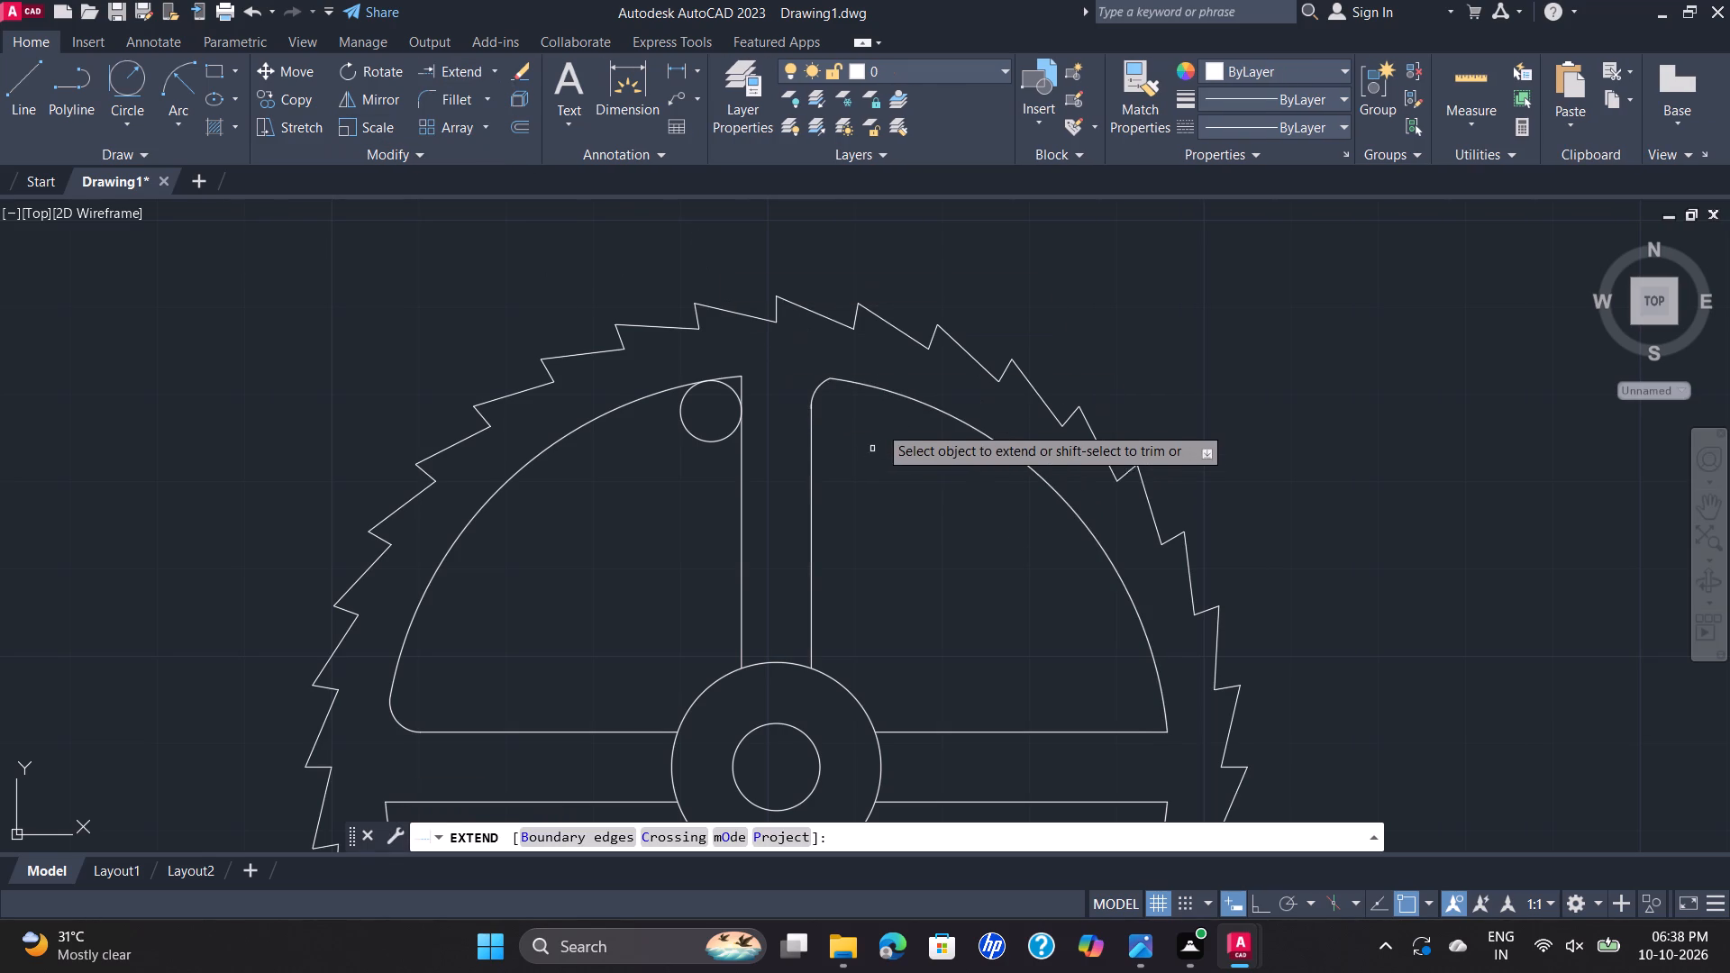
{"action": "left_click", "coordinate": [875, 386]}
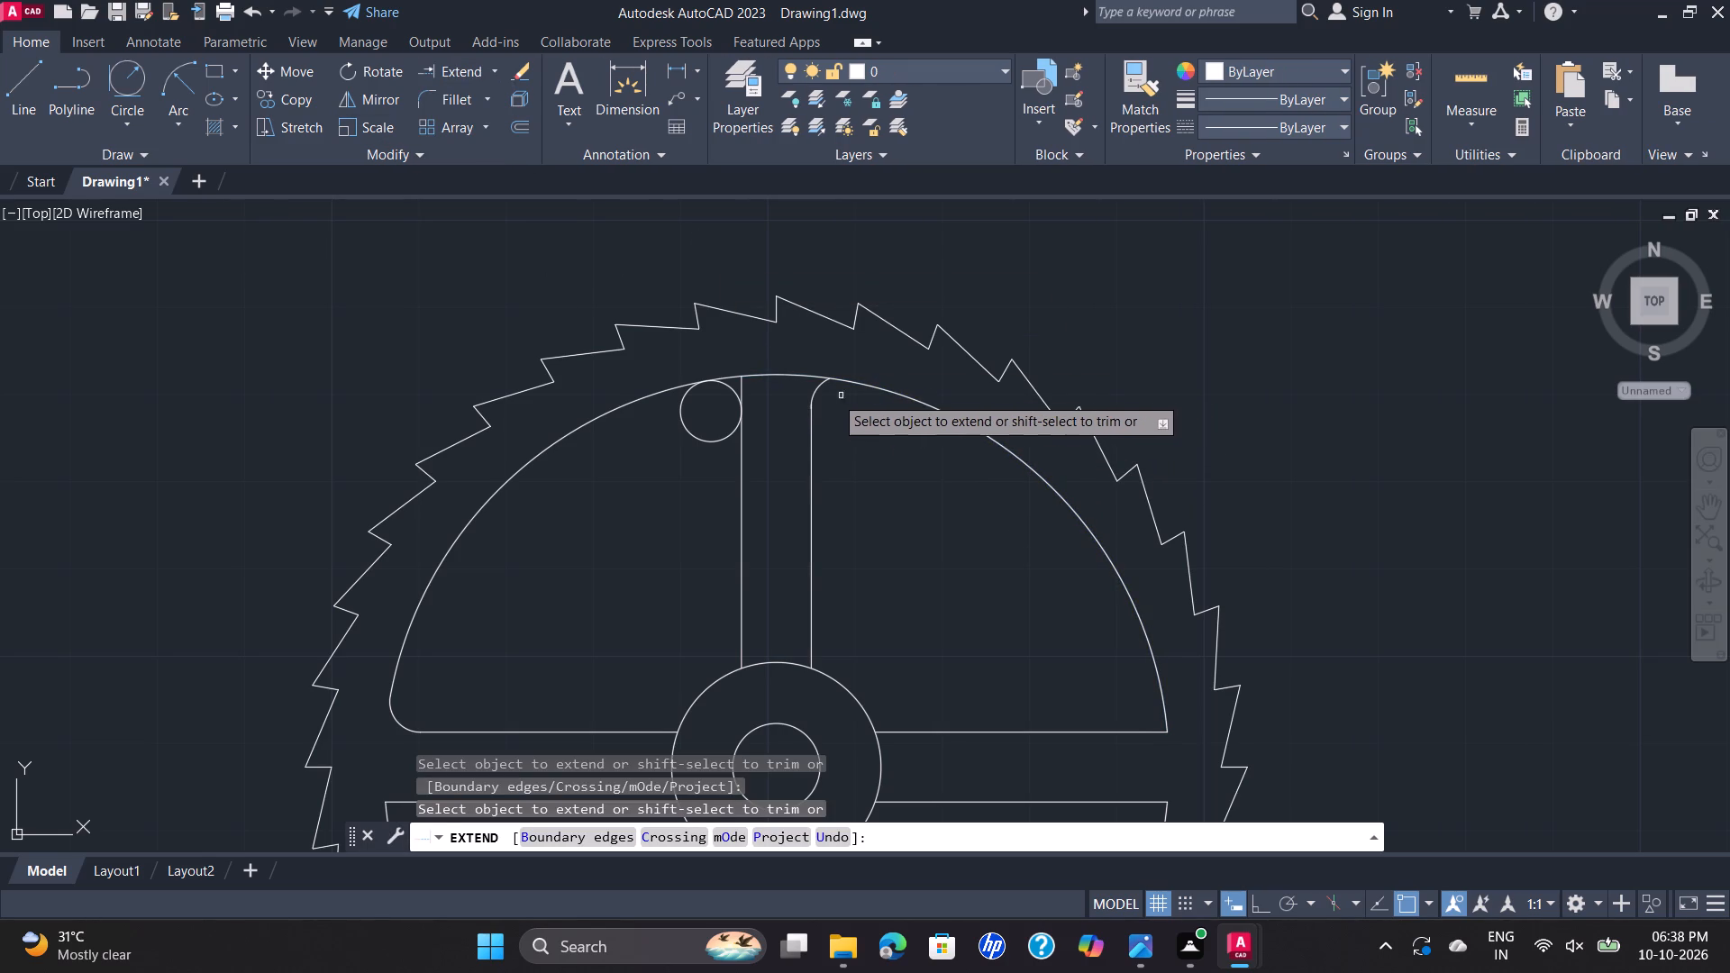
{"action": "left_click", "coordinate": [813, 415]}
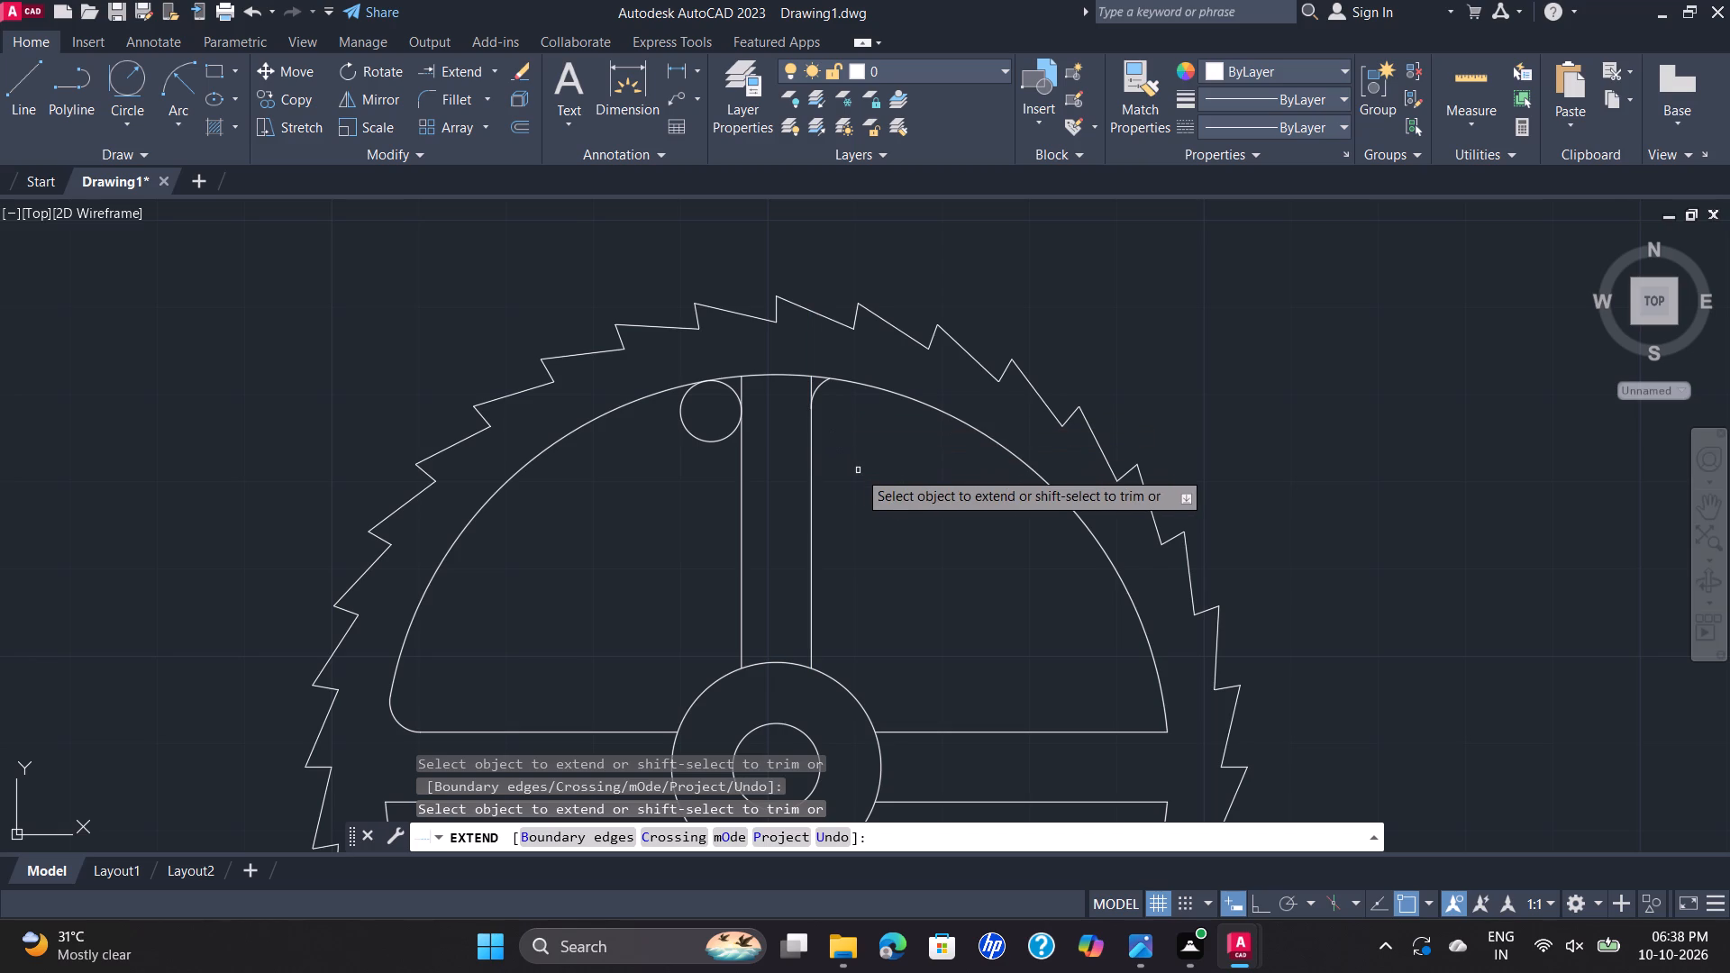
{"action": "key", "text": "Escape"}
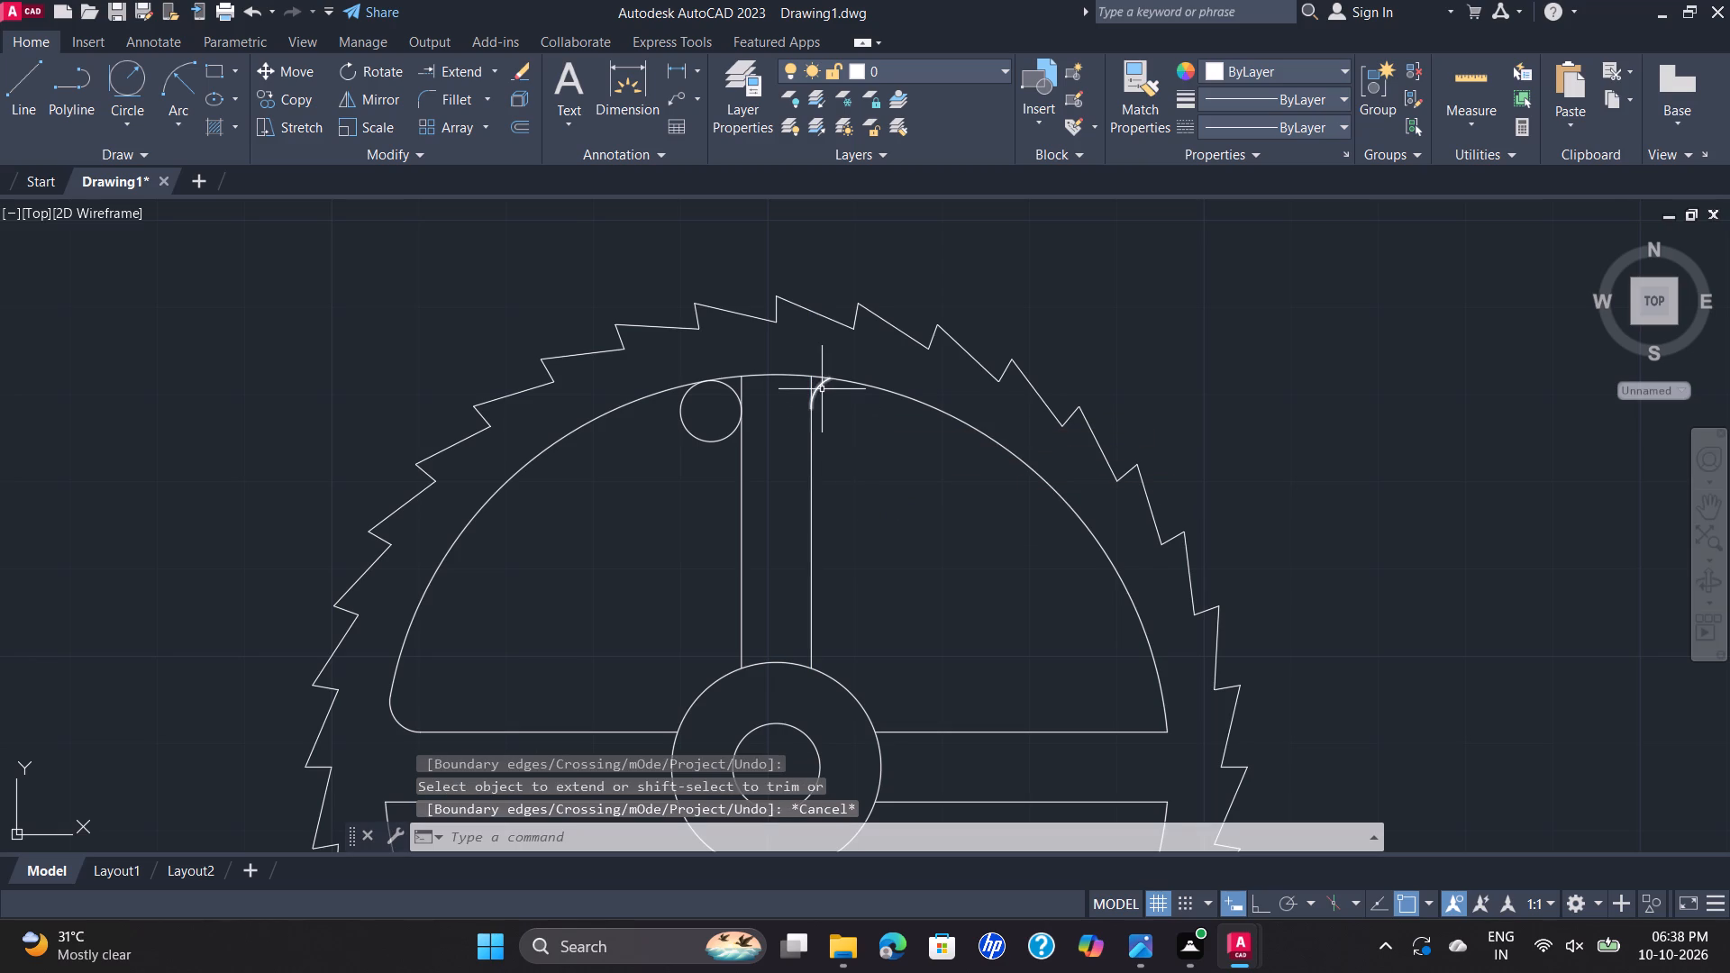
Delete the small rounded corner arc at the upper-right opening's upper corner beside the vertical spoke.
{"action": "left_click", "coordinate": [820, 387]}
{"action": "key", "text": "Delete"}
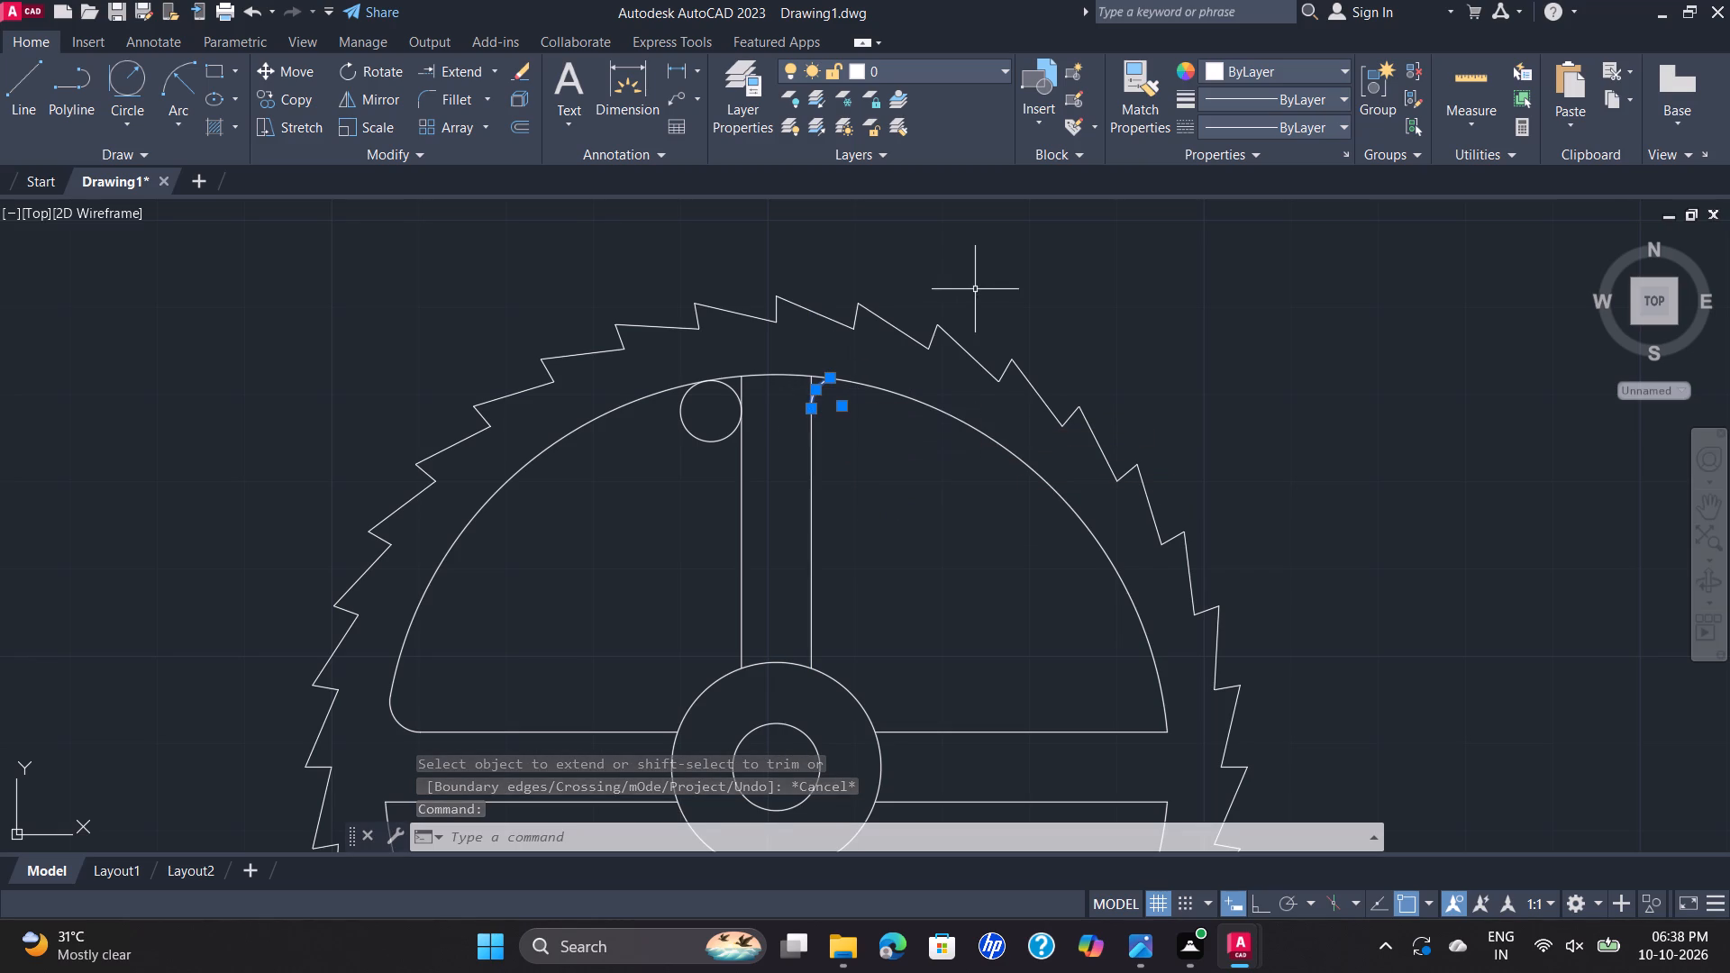
{"action": "key", "text": "Delete"}
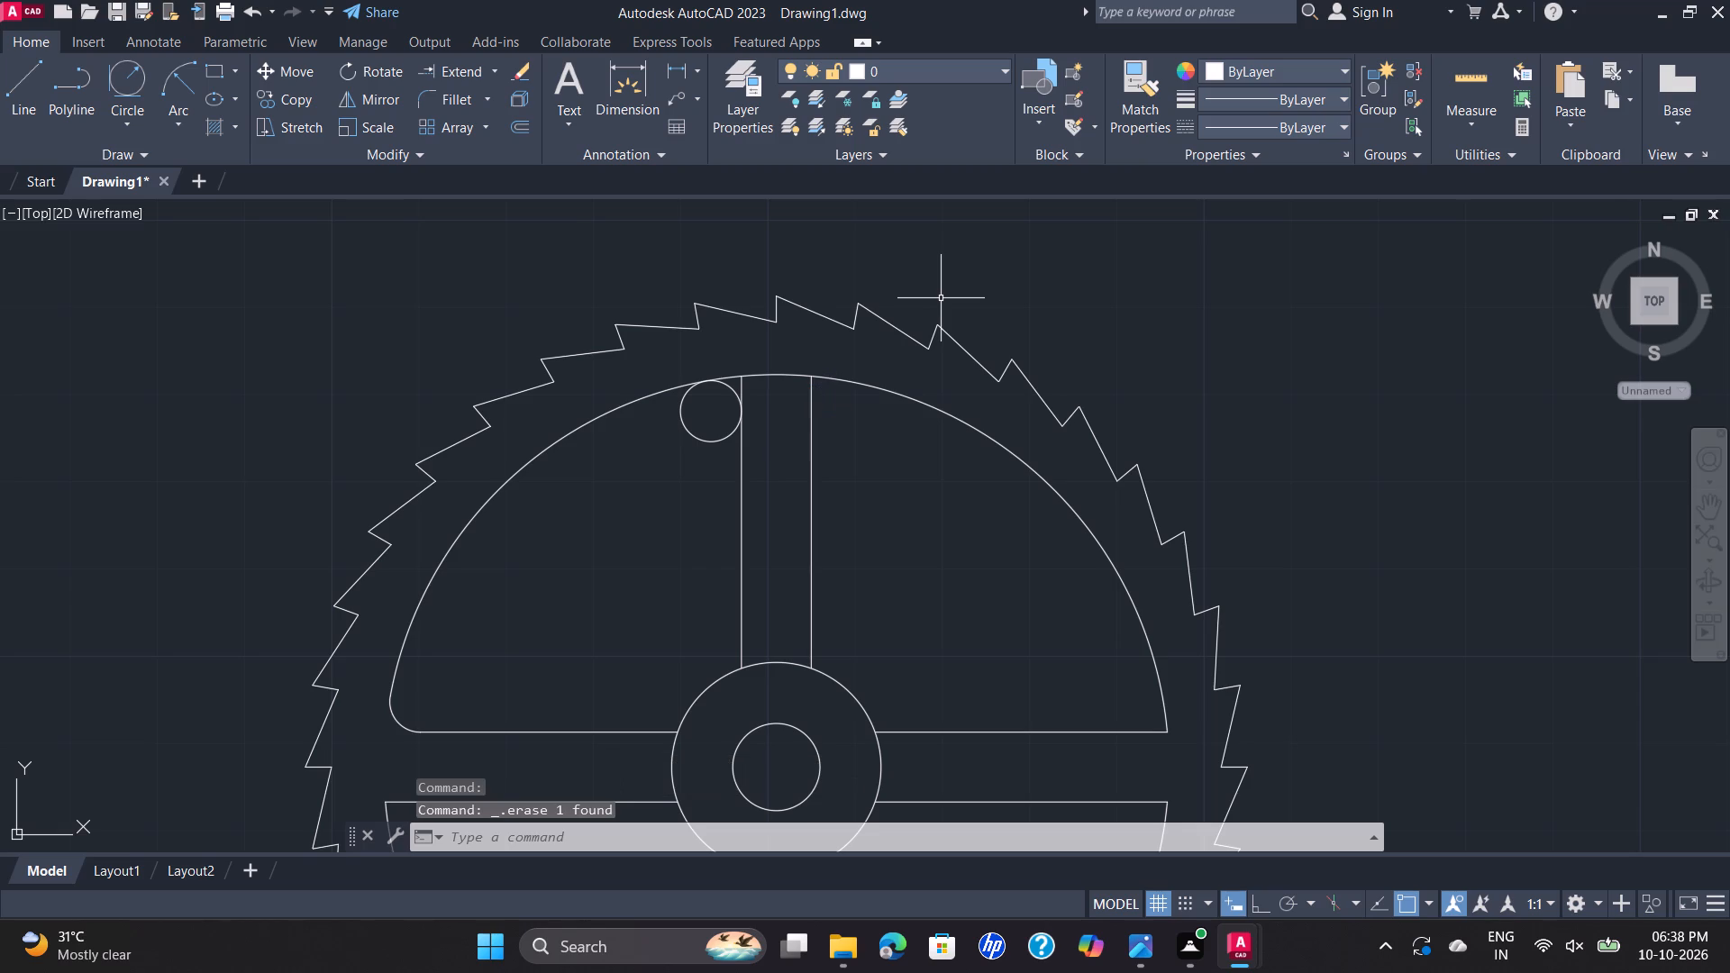
Draw a circle of radius 3.5 tangent to the upper-right opening's vertical spoke edge and its outer arc.
{"action": "left_click", "coordinate": [114, 74]}
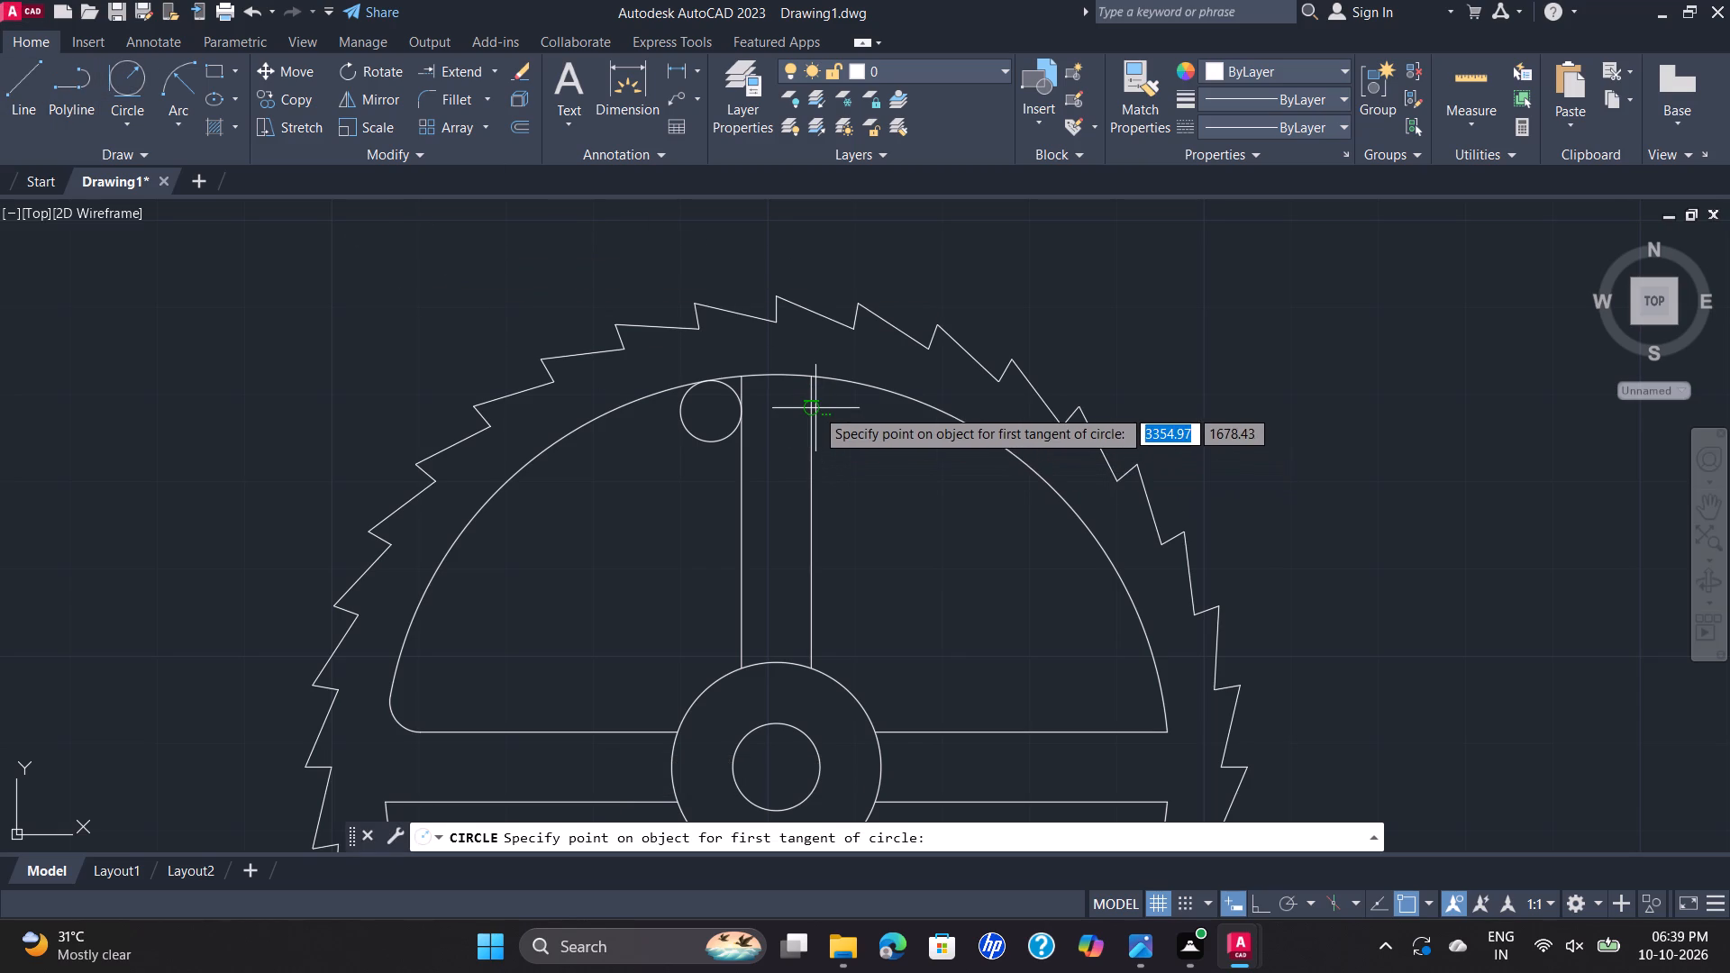
{"action": "left_click", "coordinate": [815, 408]}
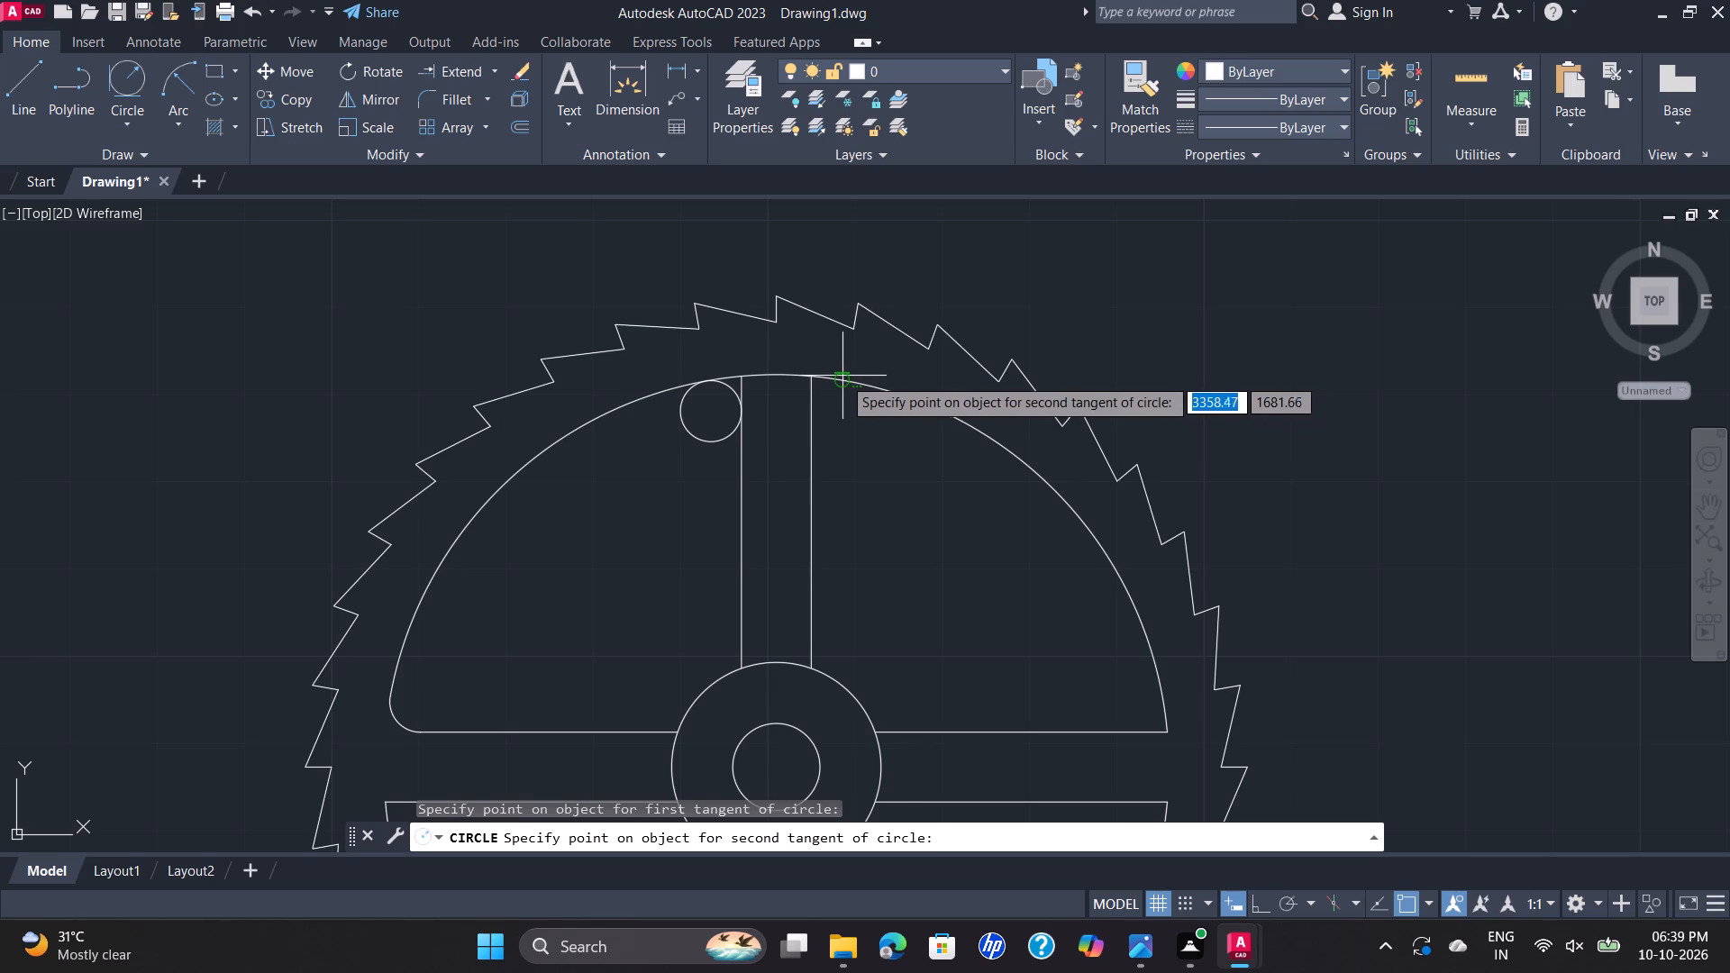
{"action": "left_click", "coordinate": [840, 383]}
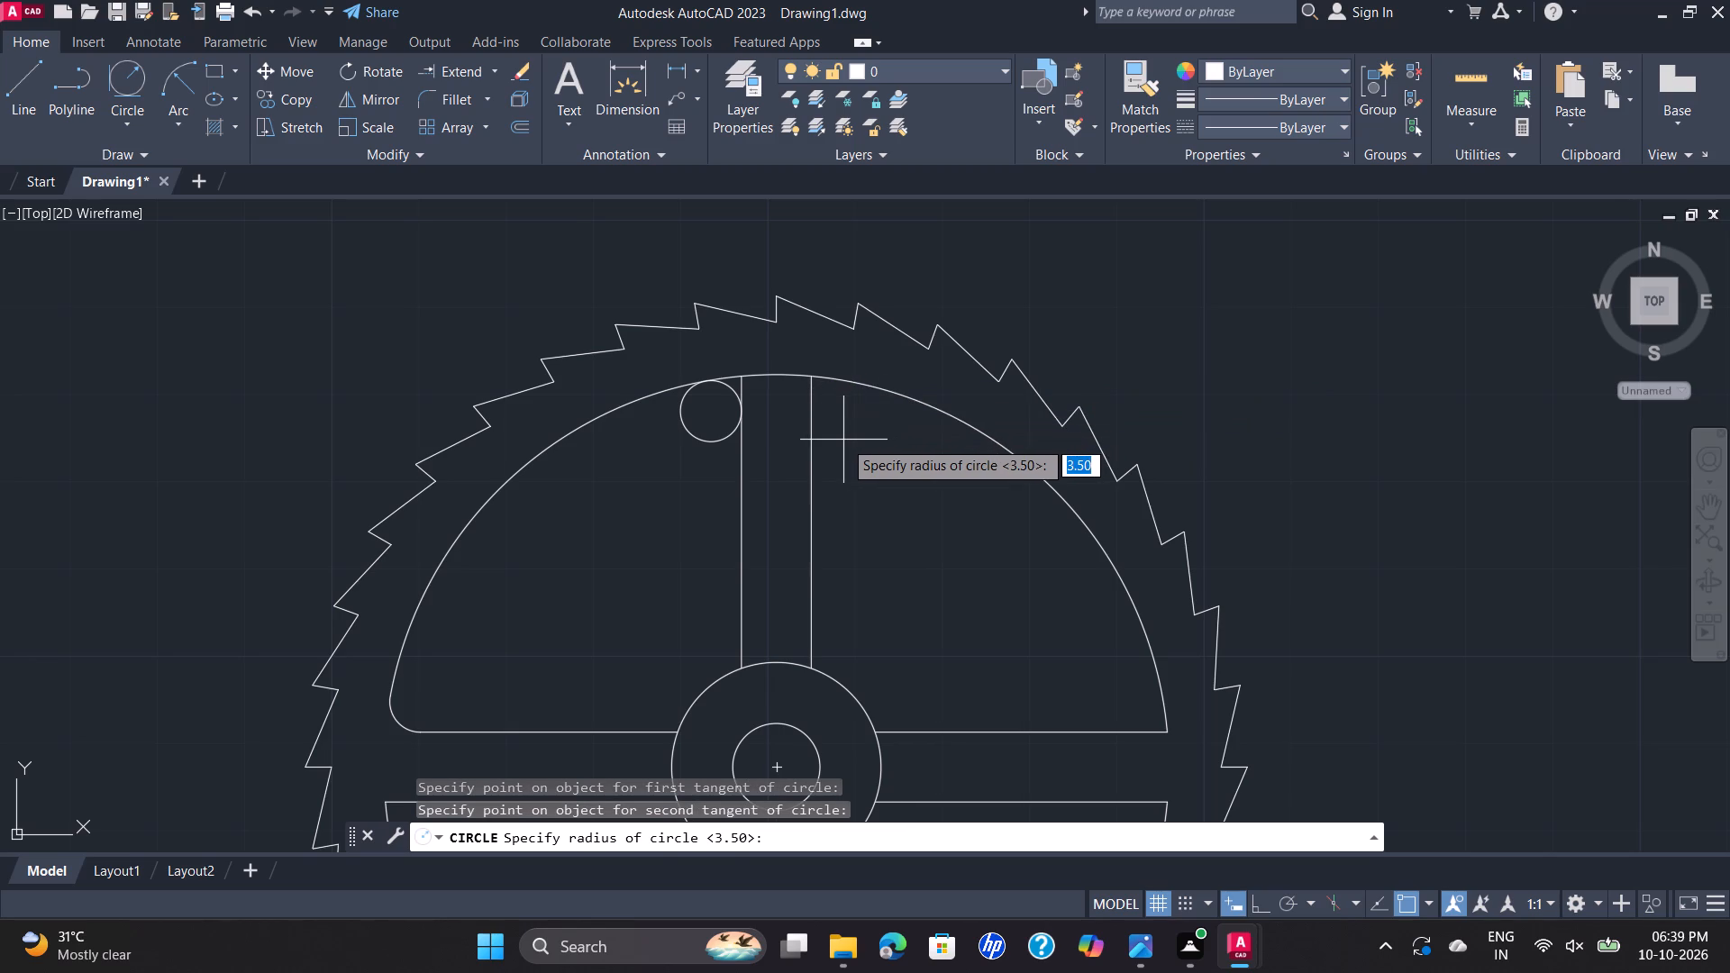
{"action": "type", "text": "3.5"}
{"action": "key", "text": "Return"}
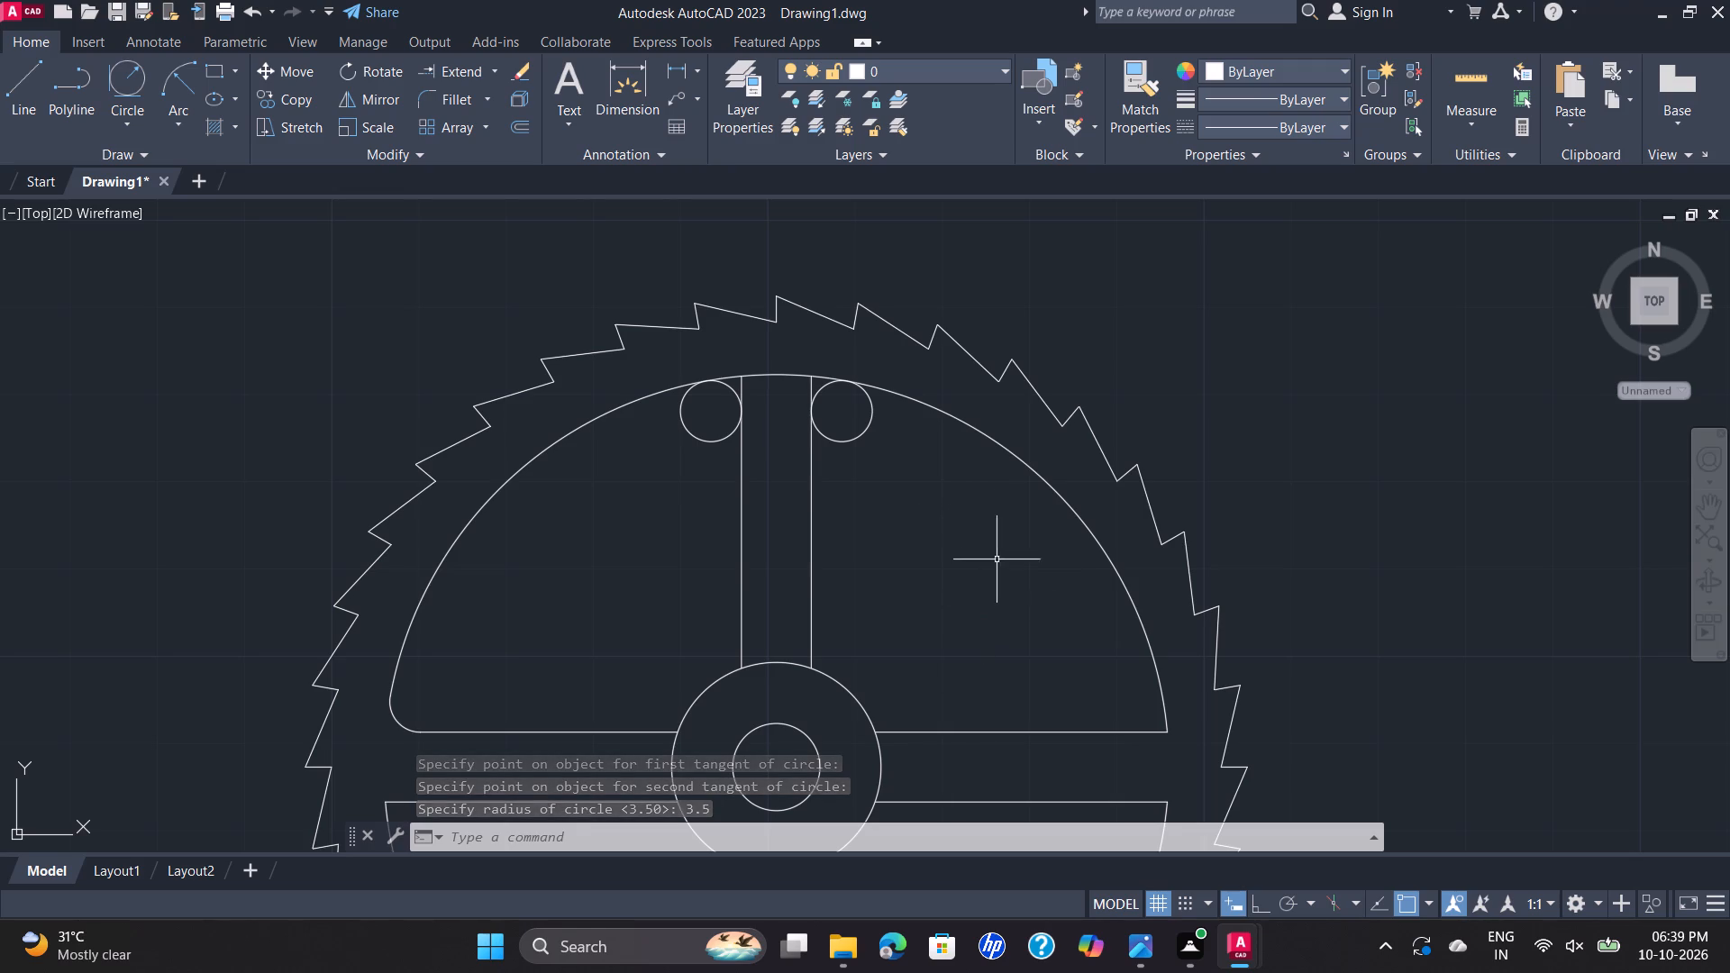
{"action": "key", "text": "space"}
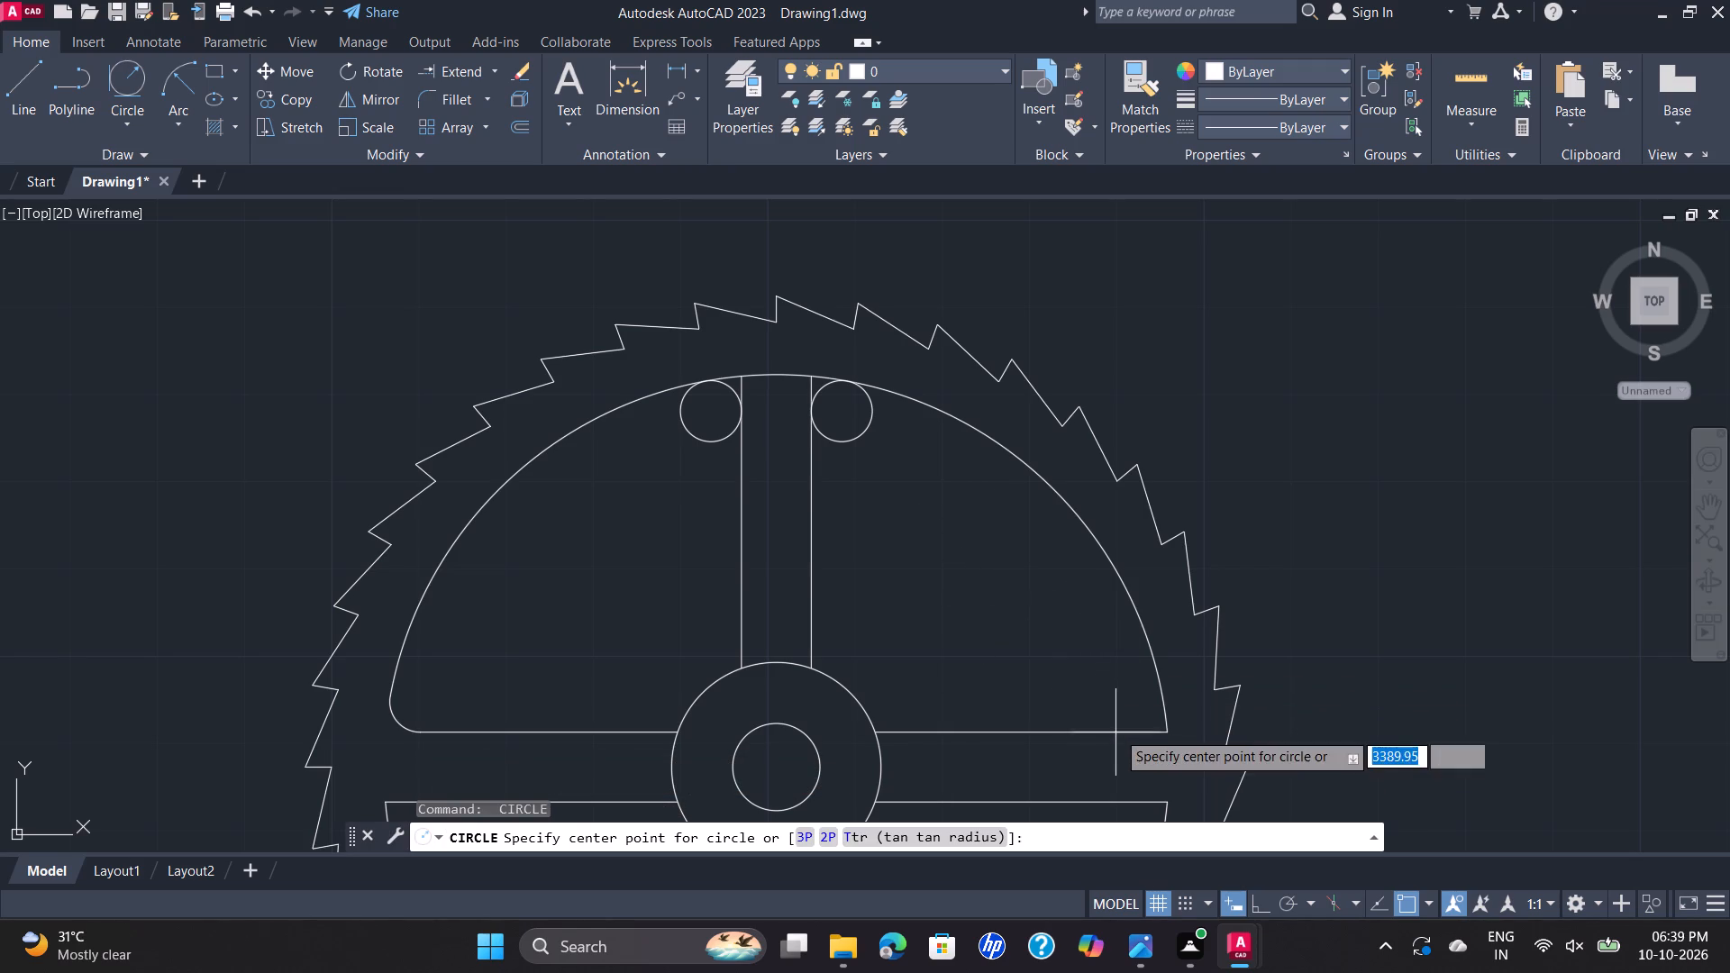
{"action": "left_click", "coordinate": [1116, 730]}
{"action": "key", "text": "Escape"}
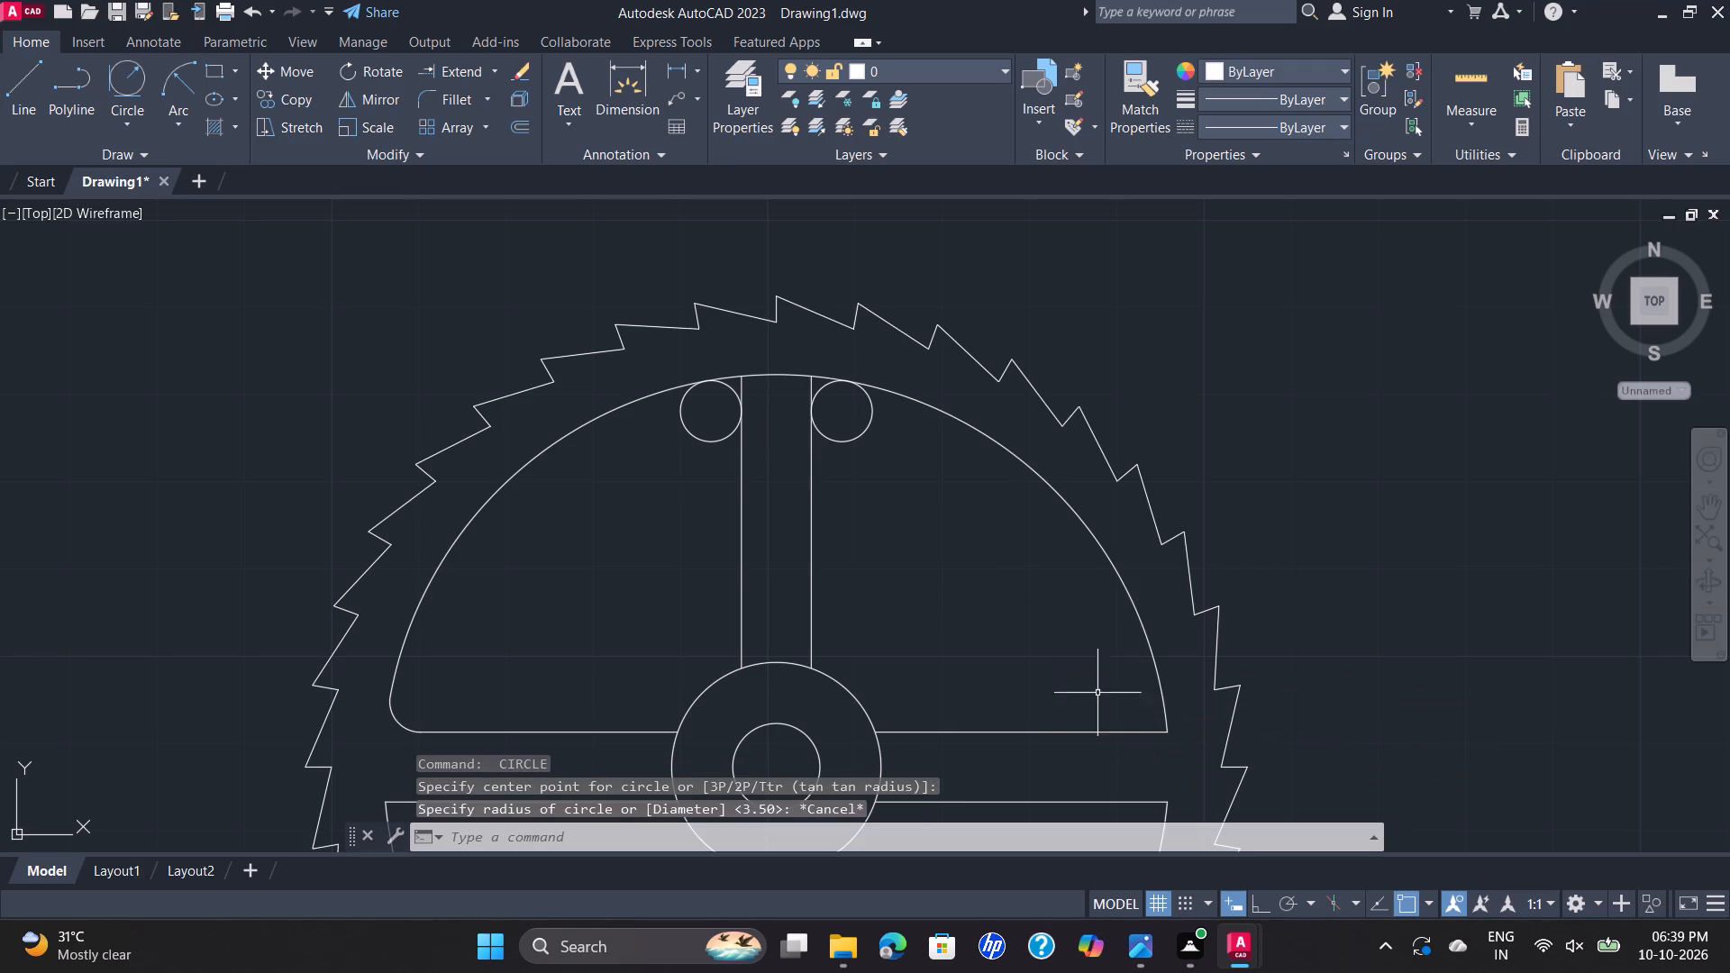
Draw a circle of radius 3.5 tangent to the upper-right opening's horizontal spoke edge and its outer arc.
{"action": "left_click", "coordinate": [141, 91]}
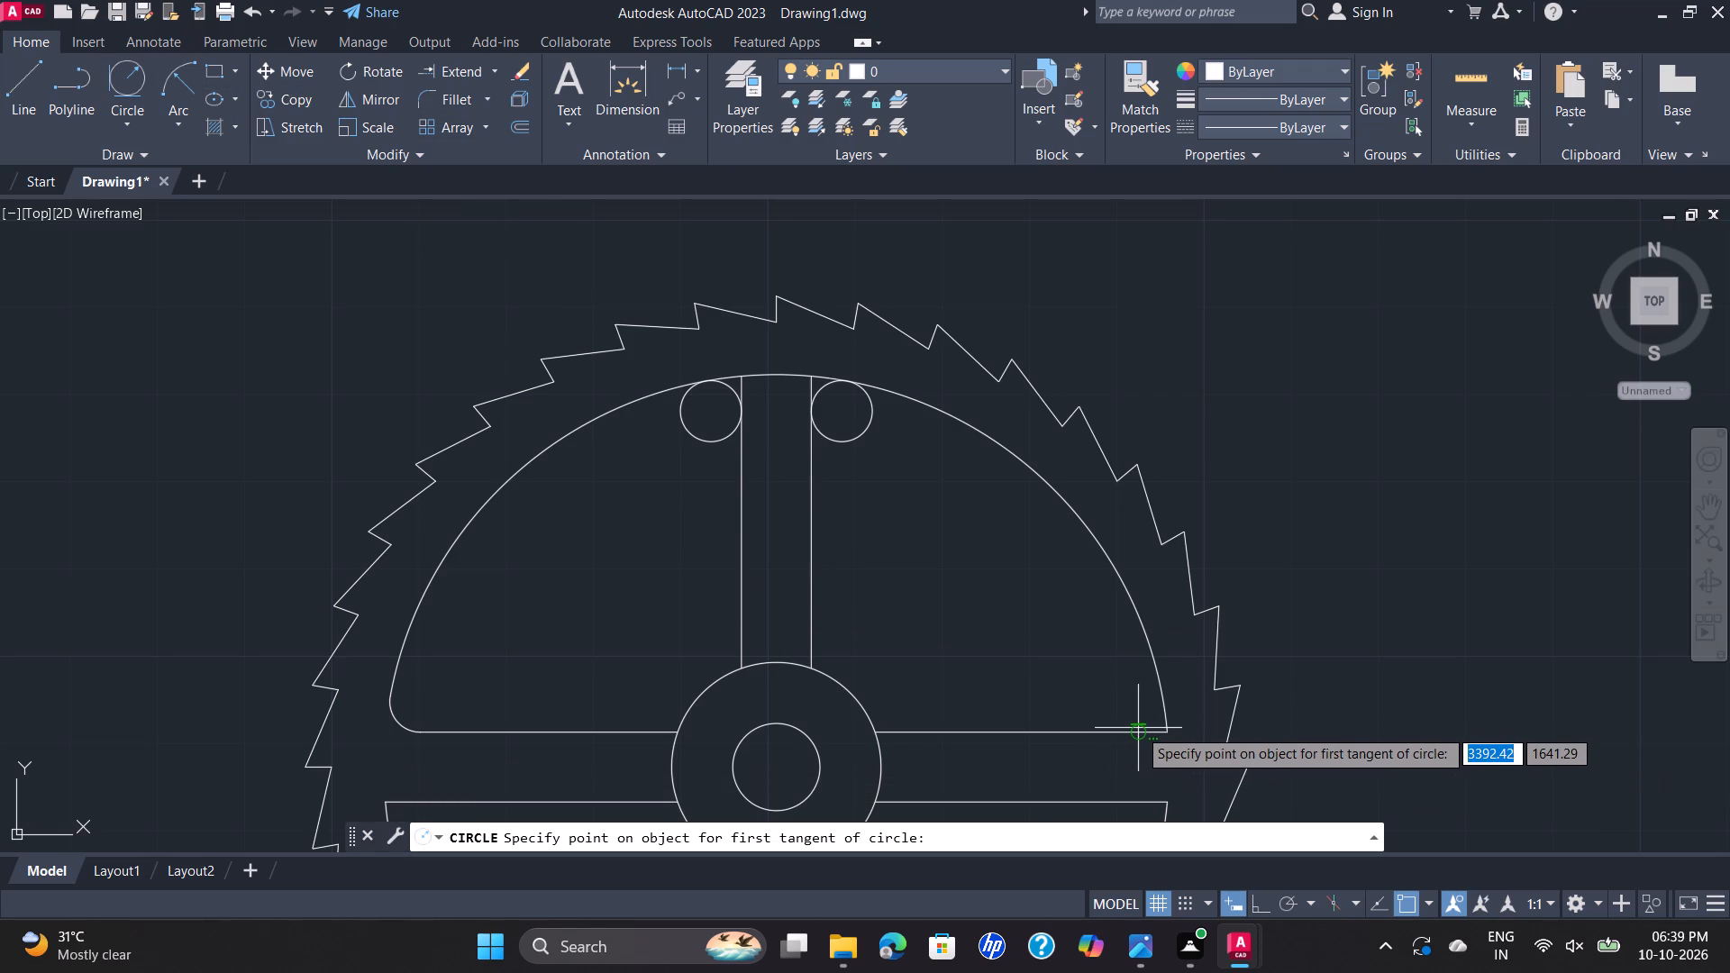
{"action": "left_click", "coordinate": [1134, 731]}
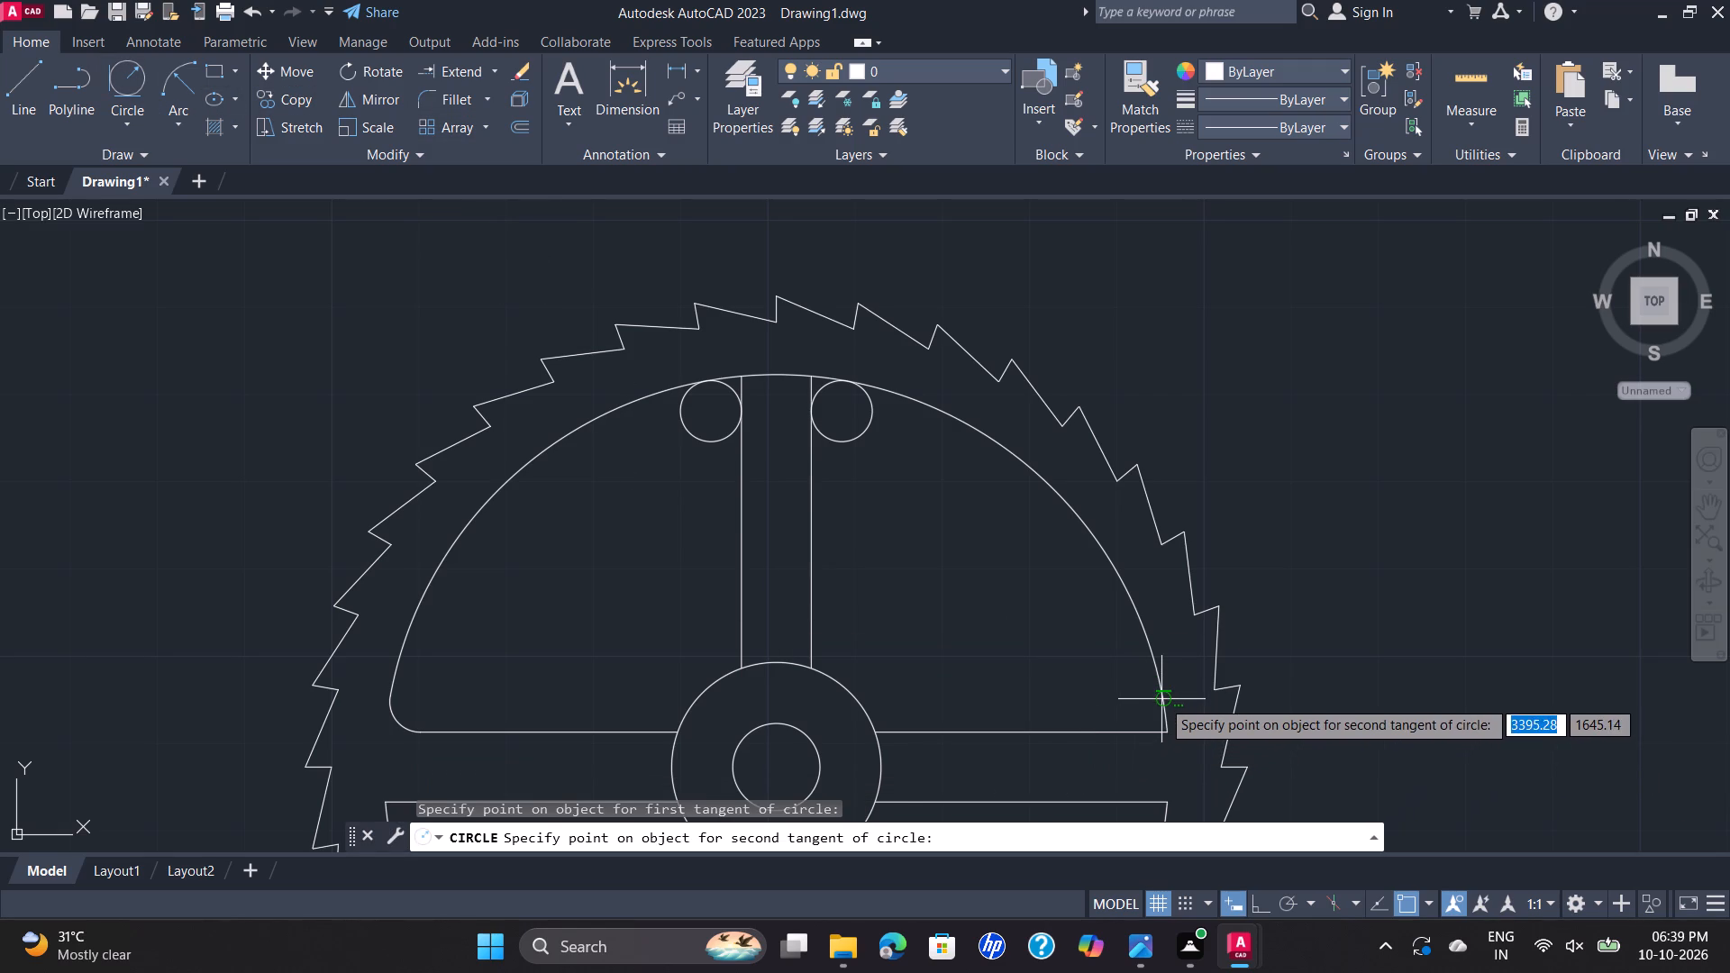
{"action": "left_click", "coordinate": [1161, 699]}
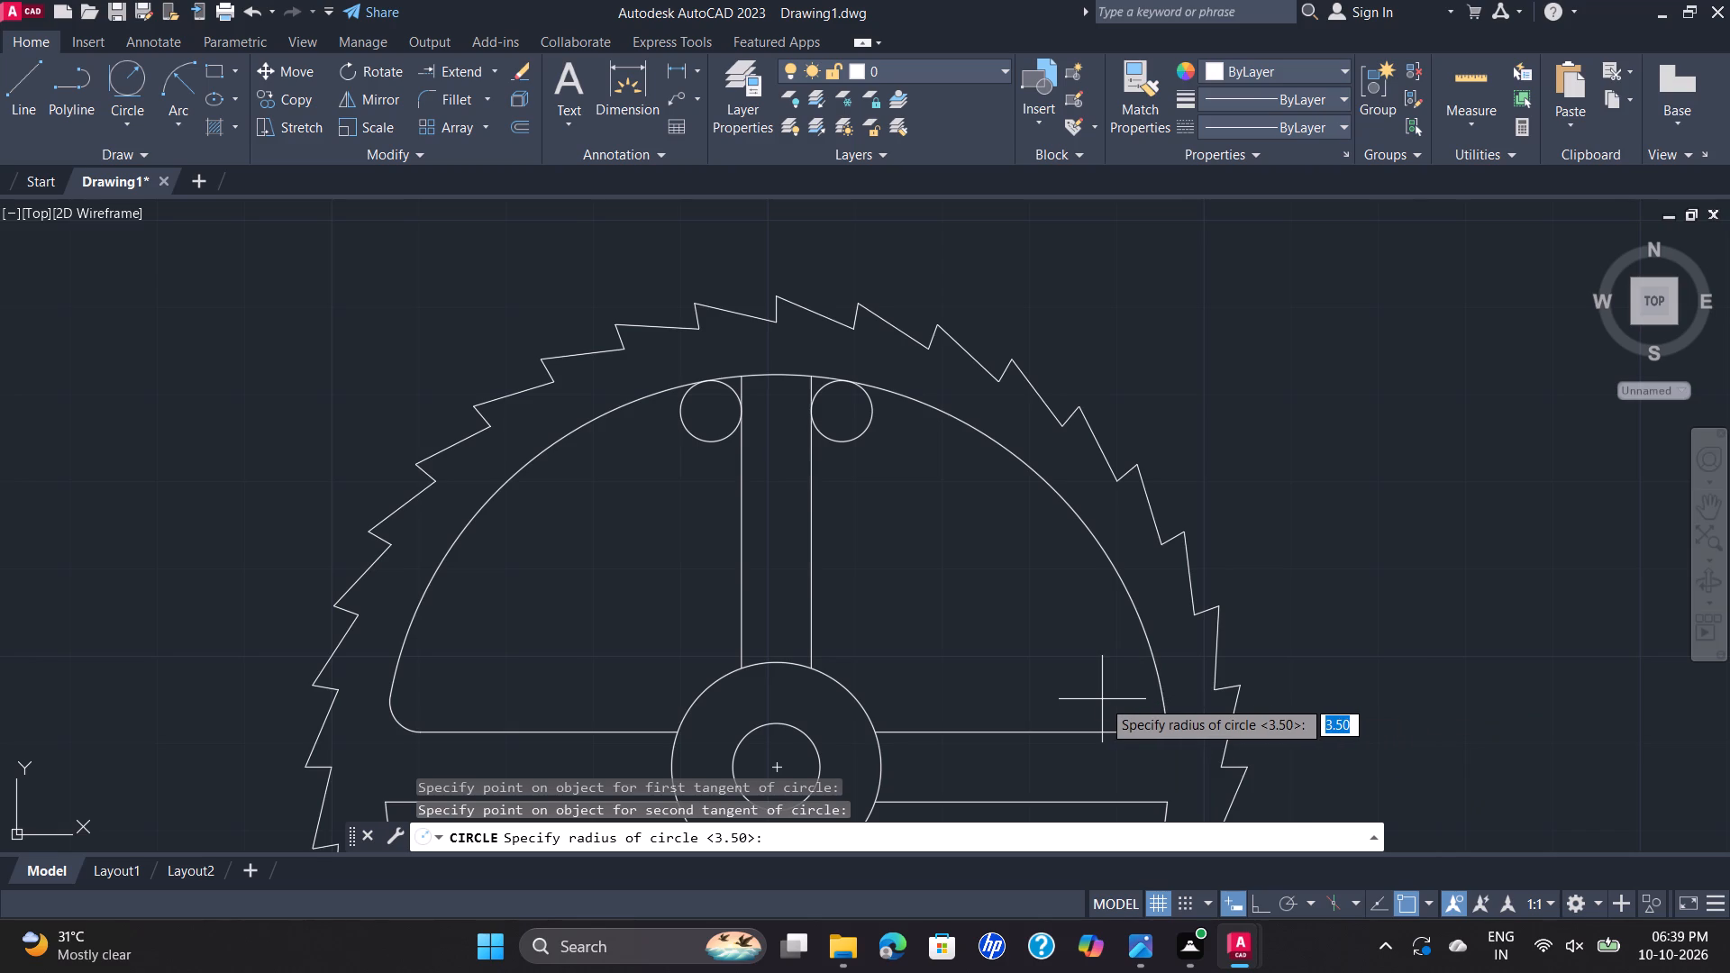
{"action": "type", "text": "3.5"}
{"action": "key", "text": "Return"}
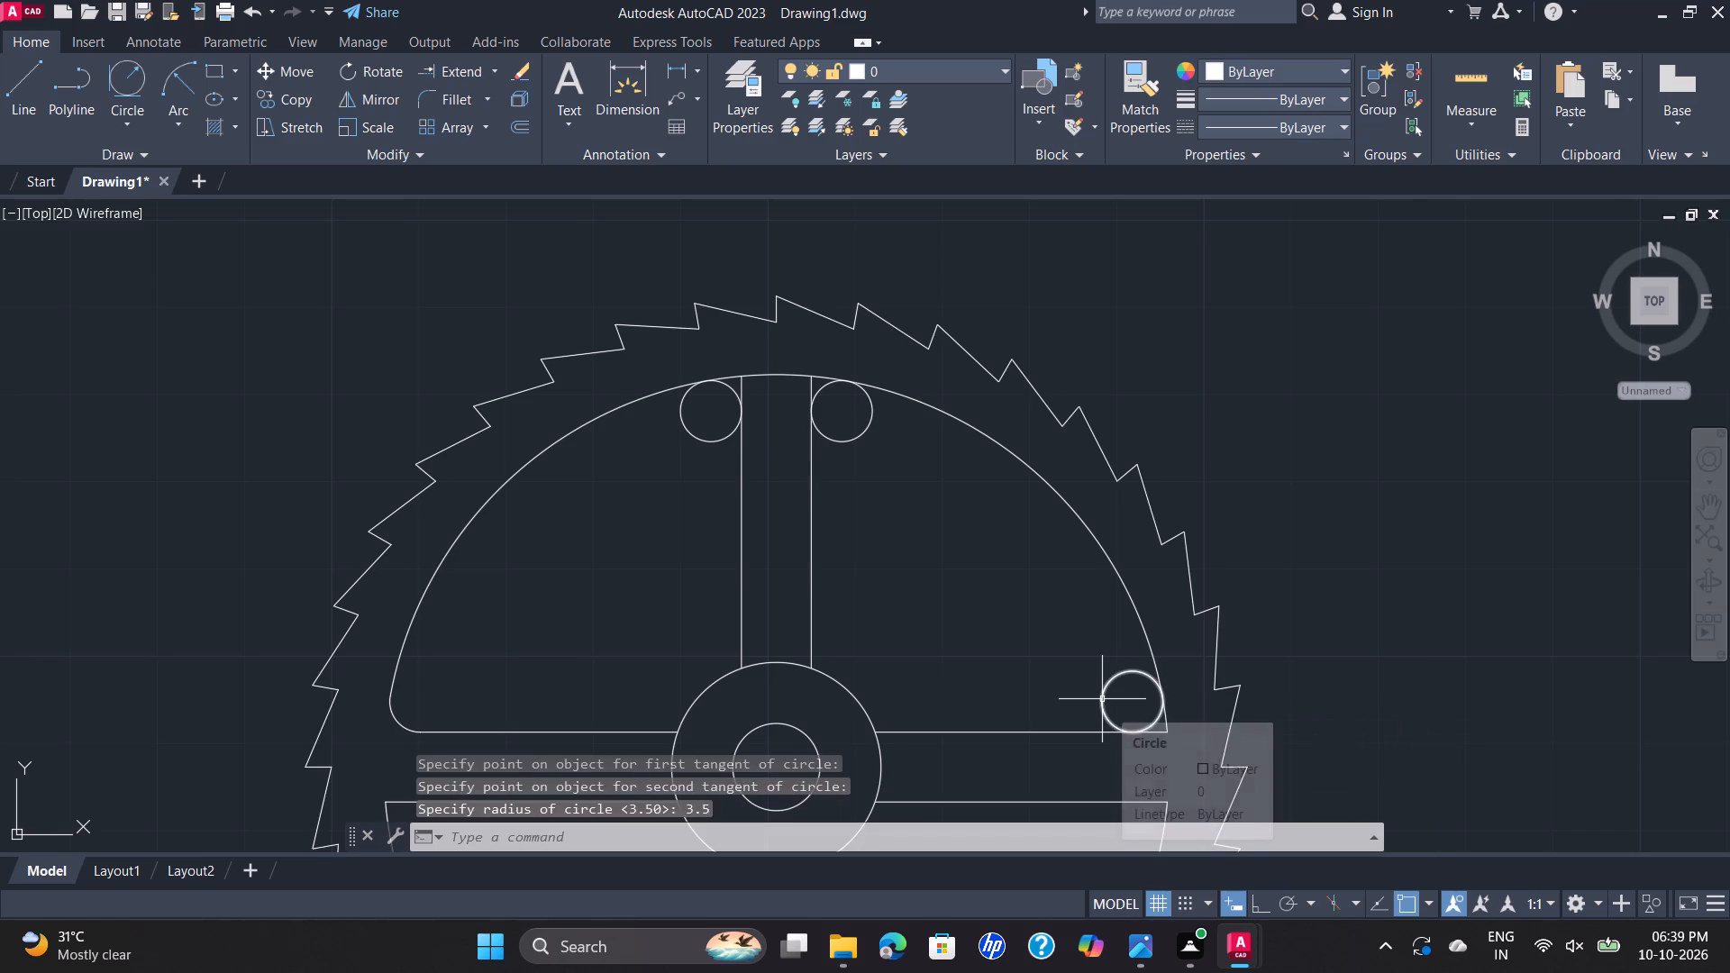
Draw a circle of radius 3.5 tangent to the lower-right opening's horizontal spoke edge and its outer arc.
{"action": "scroll", "coordinate": [1113, 711], "scroll_direction": "down", "scroll_amount": 1}
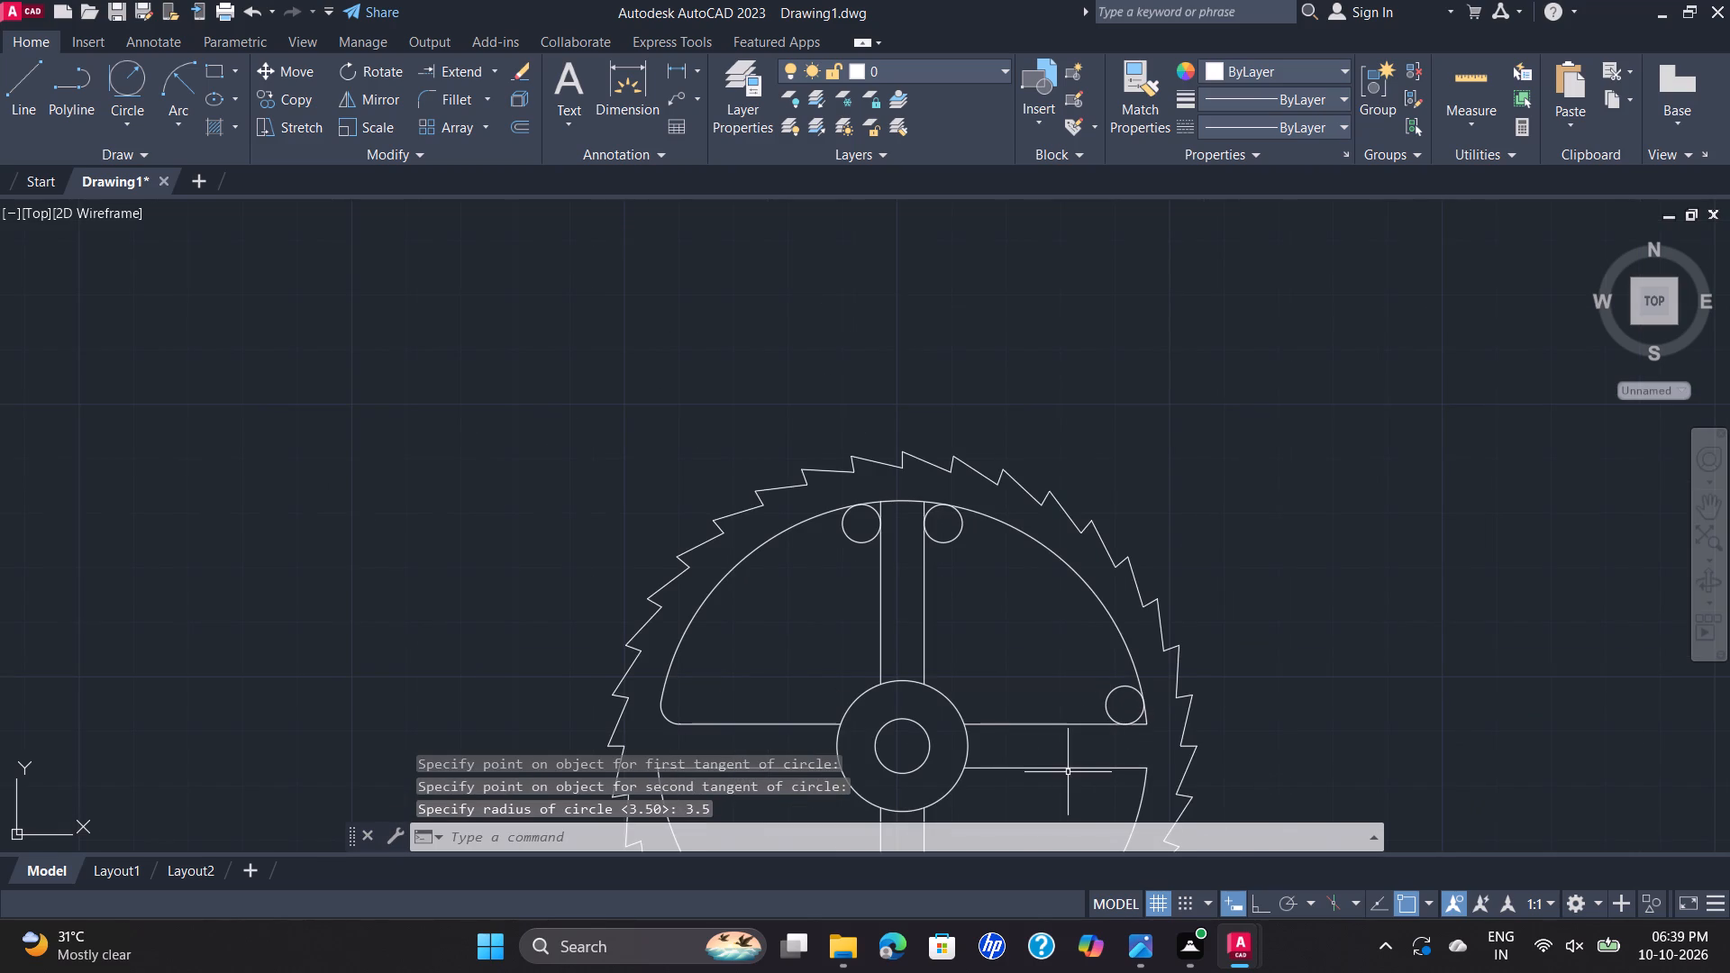
{"action": "middle_click_drag", "start_coordinate": [1068, 768], "coordinate": [1066, 555]}
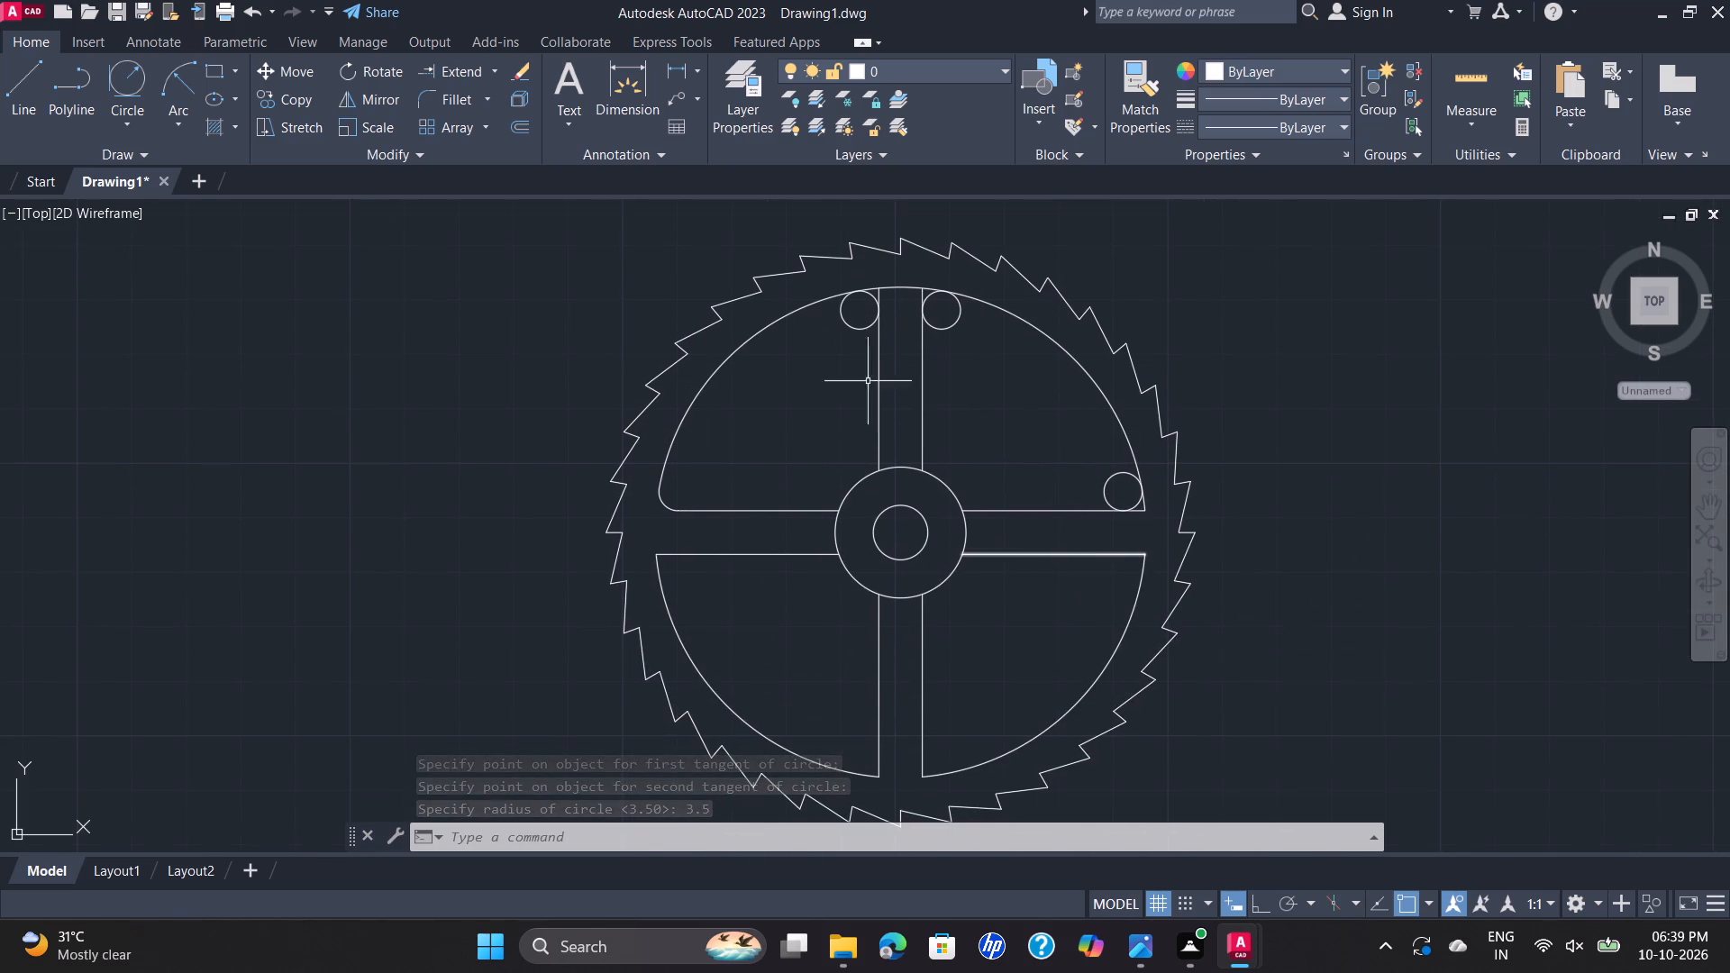
{"action": "left_click", "coordinate": [120, 69]}
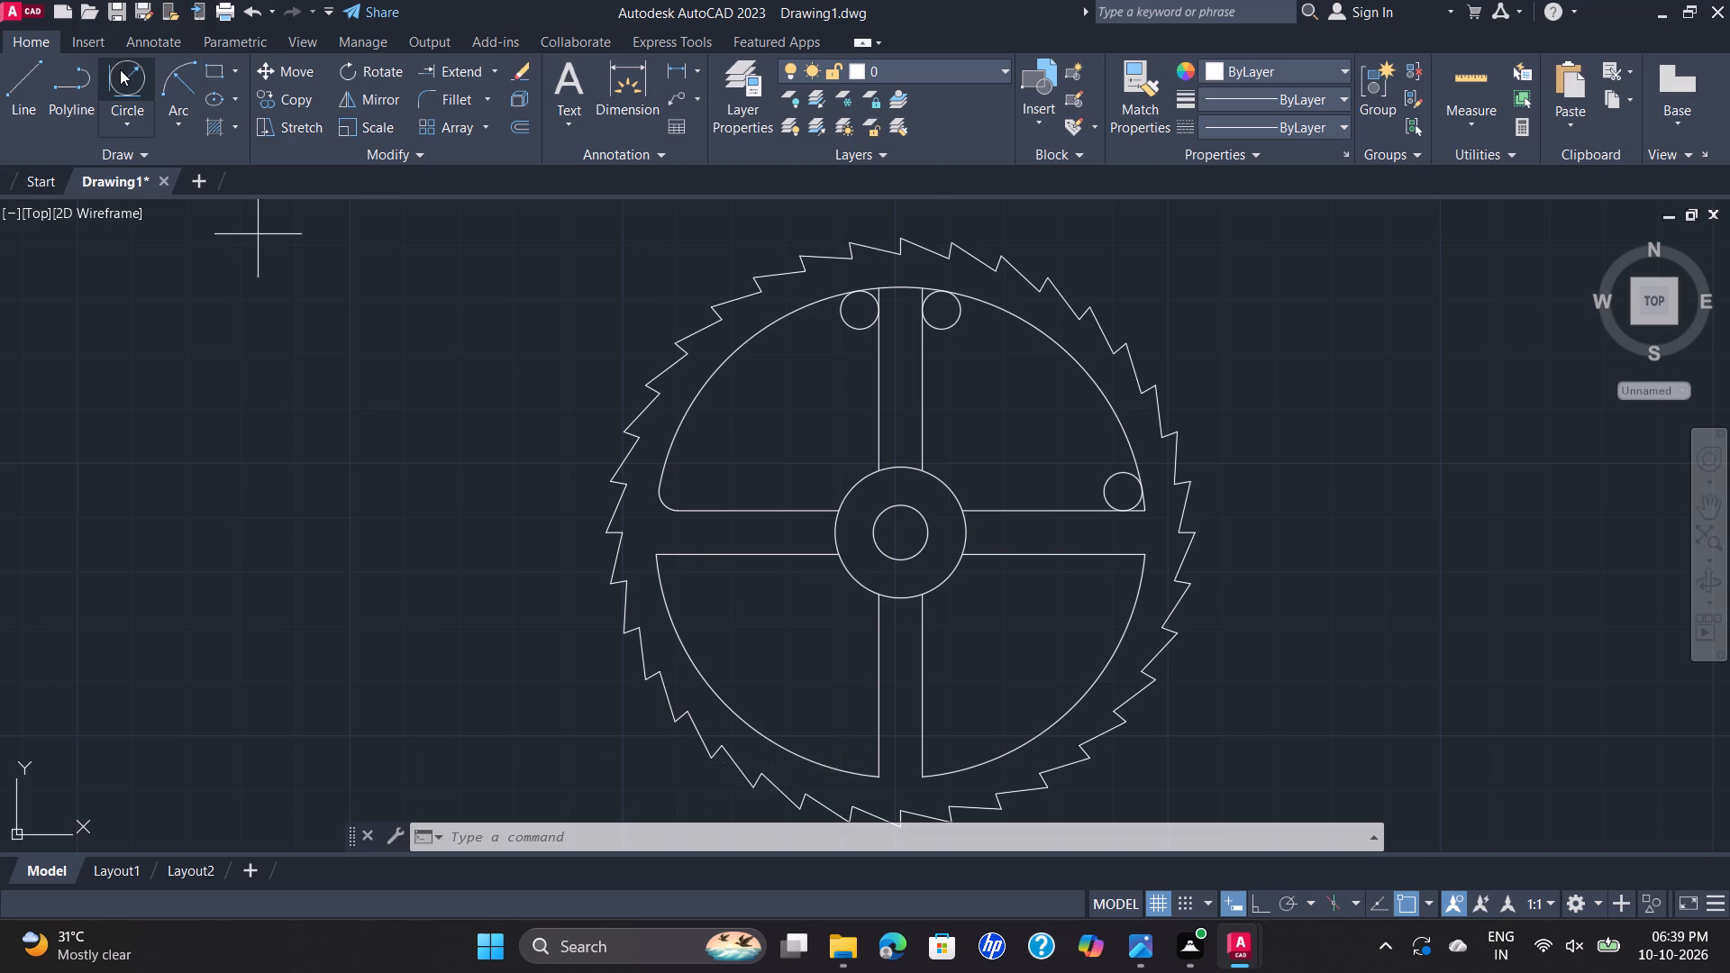
{"action": "left_click", "coordinate": [1123, 555]}
{"action": "left_click", "coordinate": [1135, 585]}
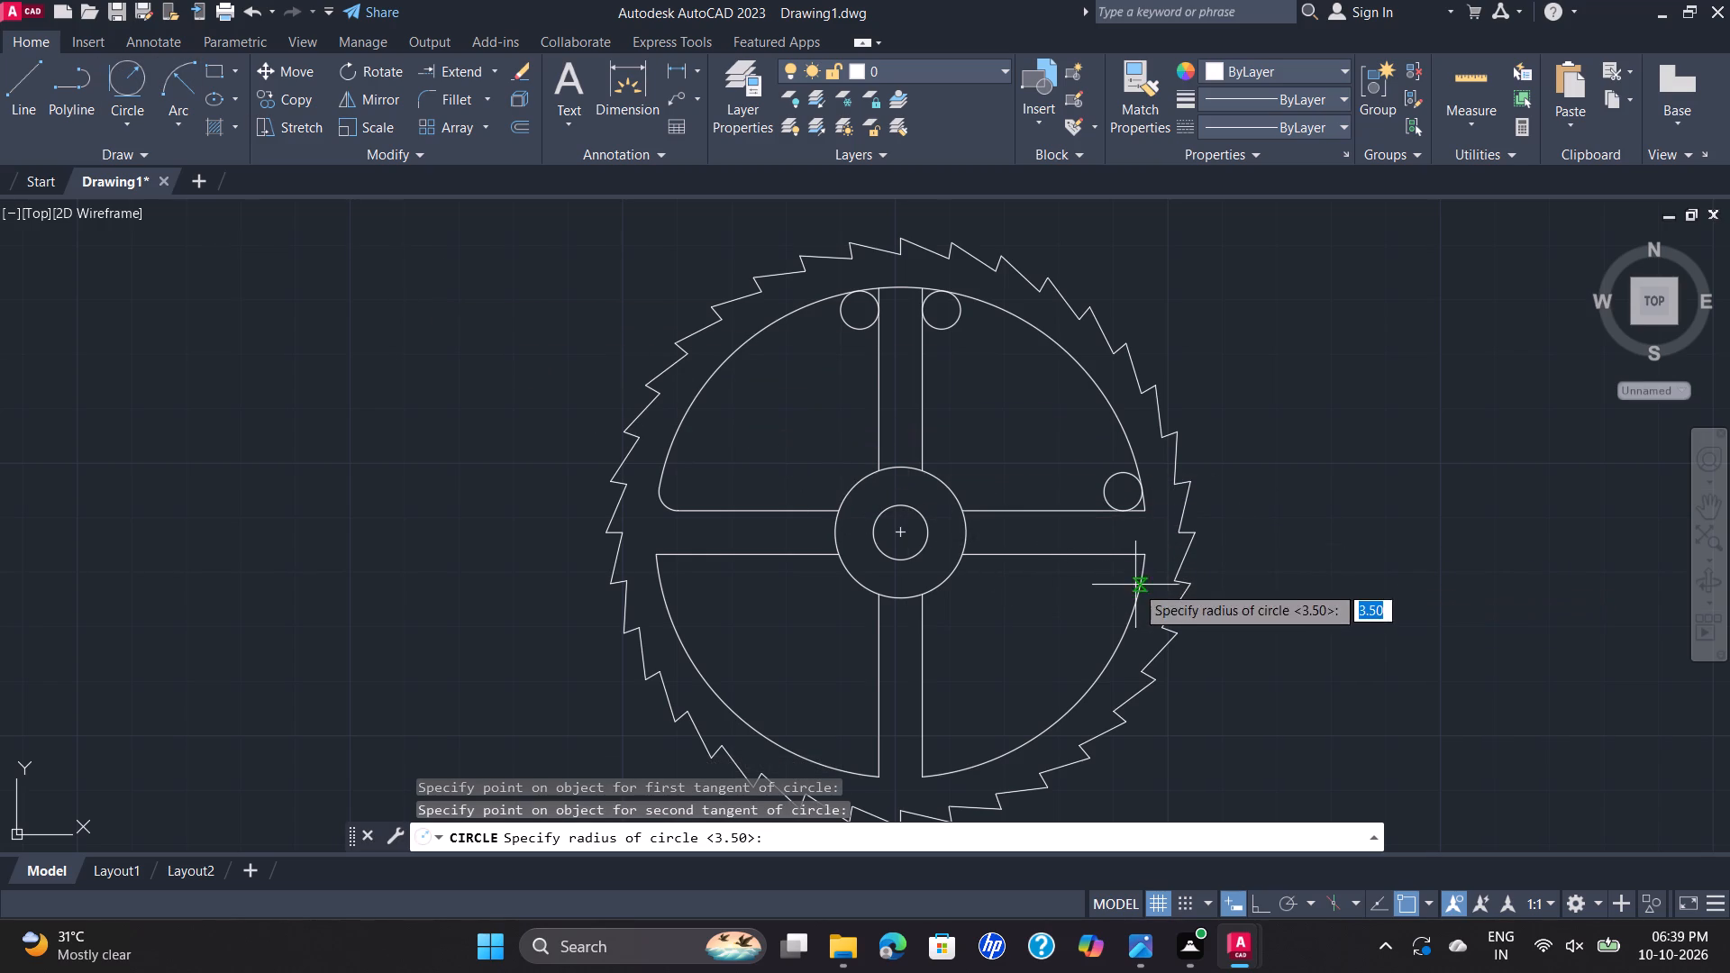
{"action": "type", "text": "3.5"}
{"action": "key", "text": "Return"}
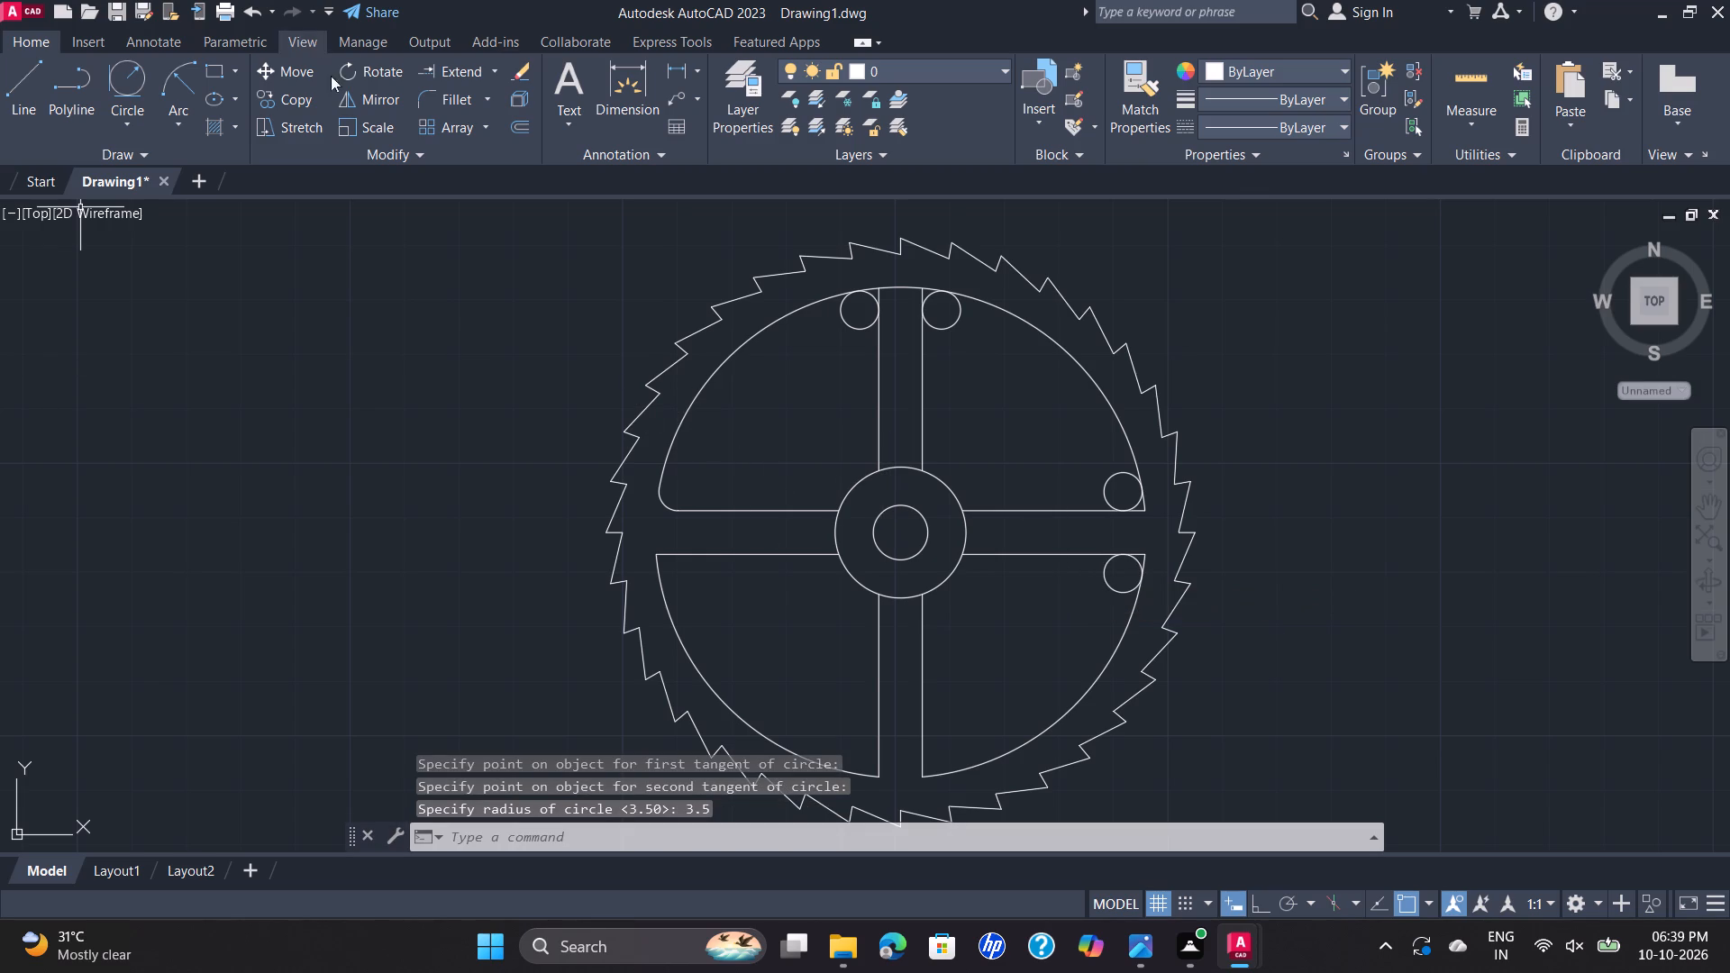
Draw a circle of radius 3.5 tangent to the lower-right opening's vertical spoke edge and its outer arc.
{"action": "left_click", "coordinate": [132, 79]}
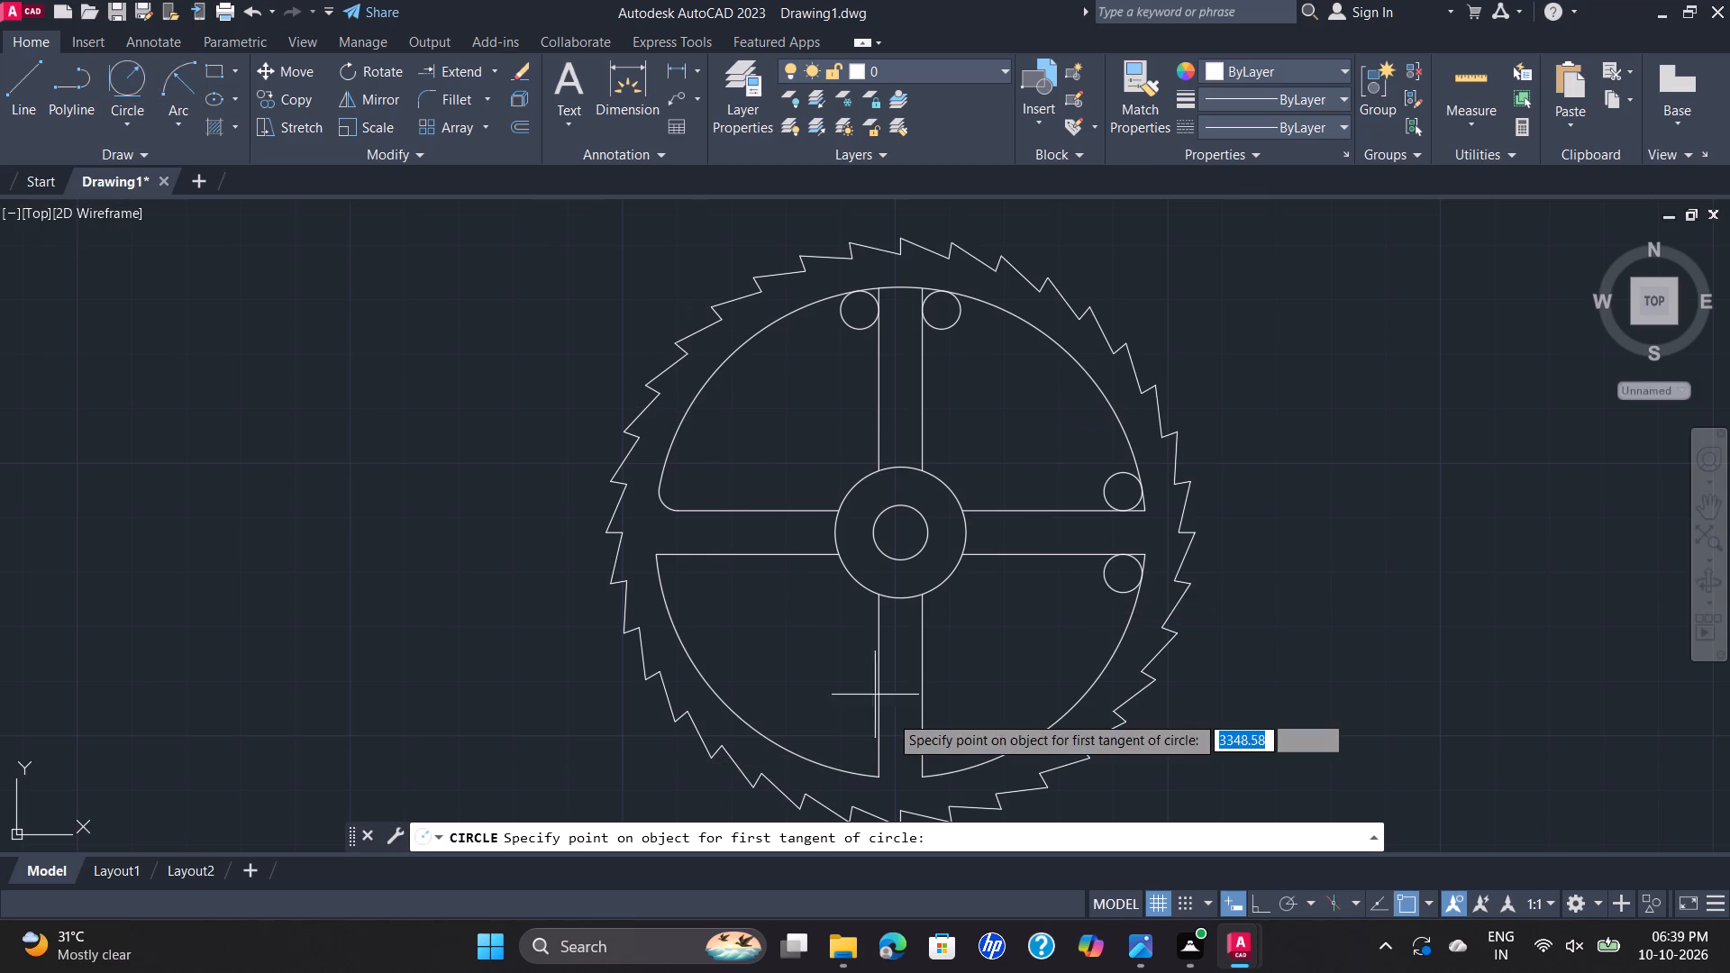
{"action": "left_click", "coordinate": [919, 754]}
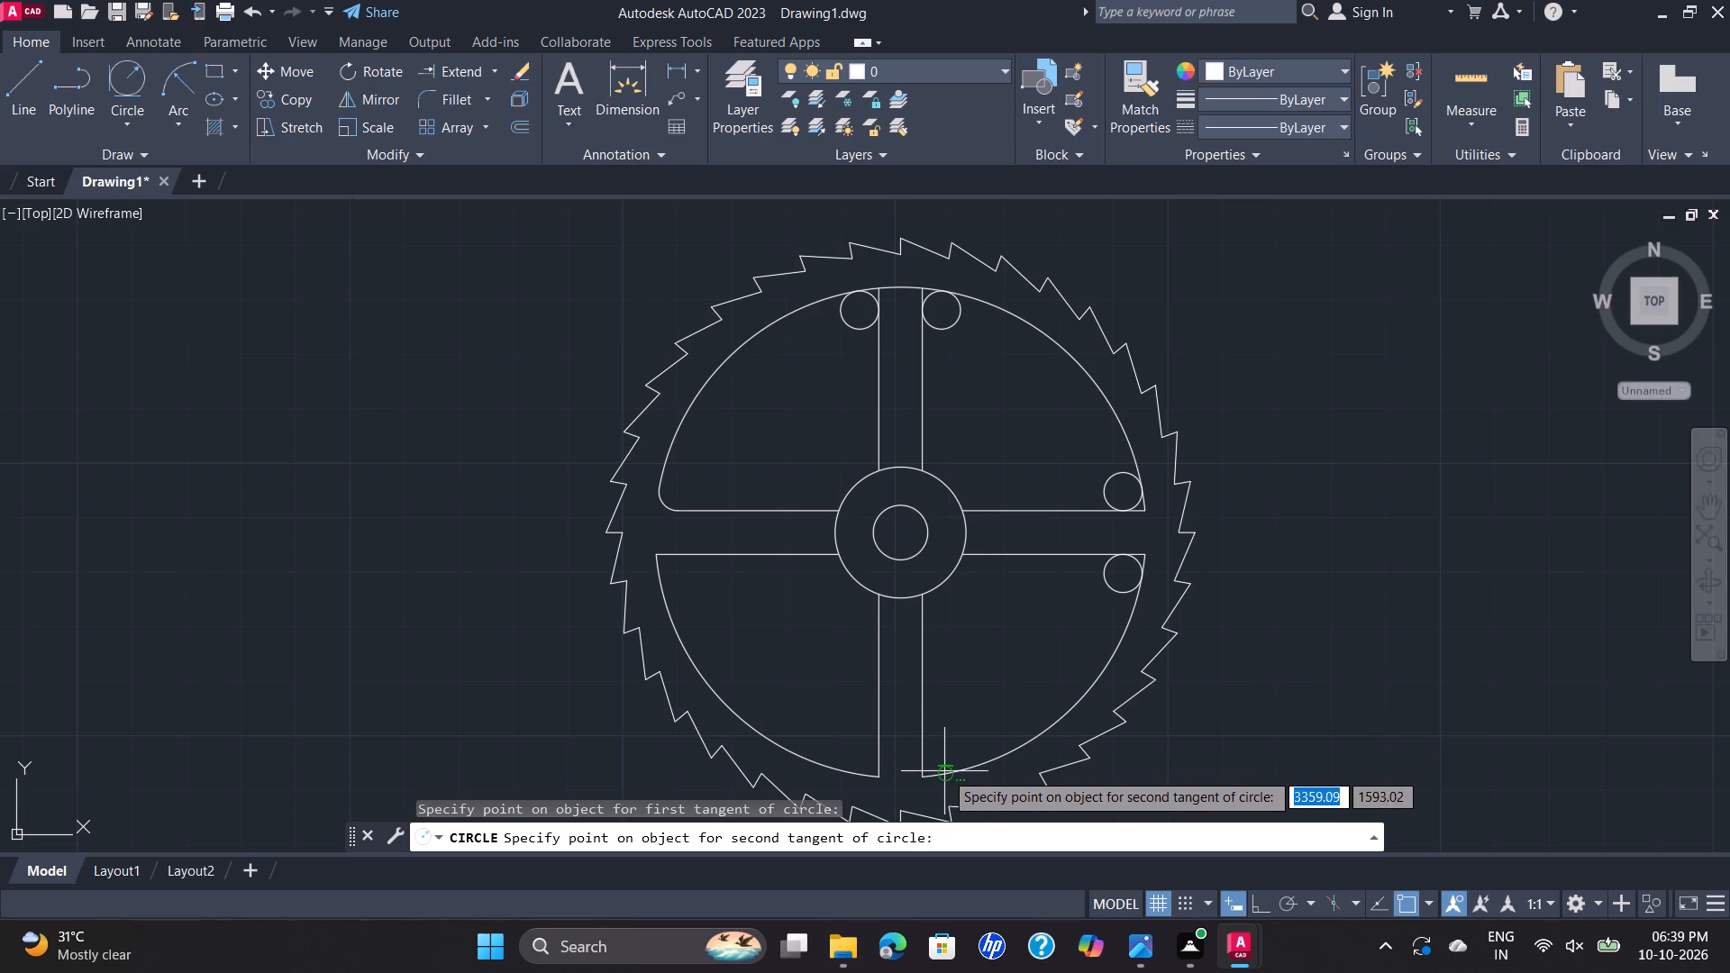
{"action": "left_click", "coordinate": [944, 771]}
{"action": "type", "text": "3.5"}
{"action": "key", "text": "Return"}
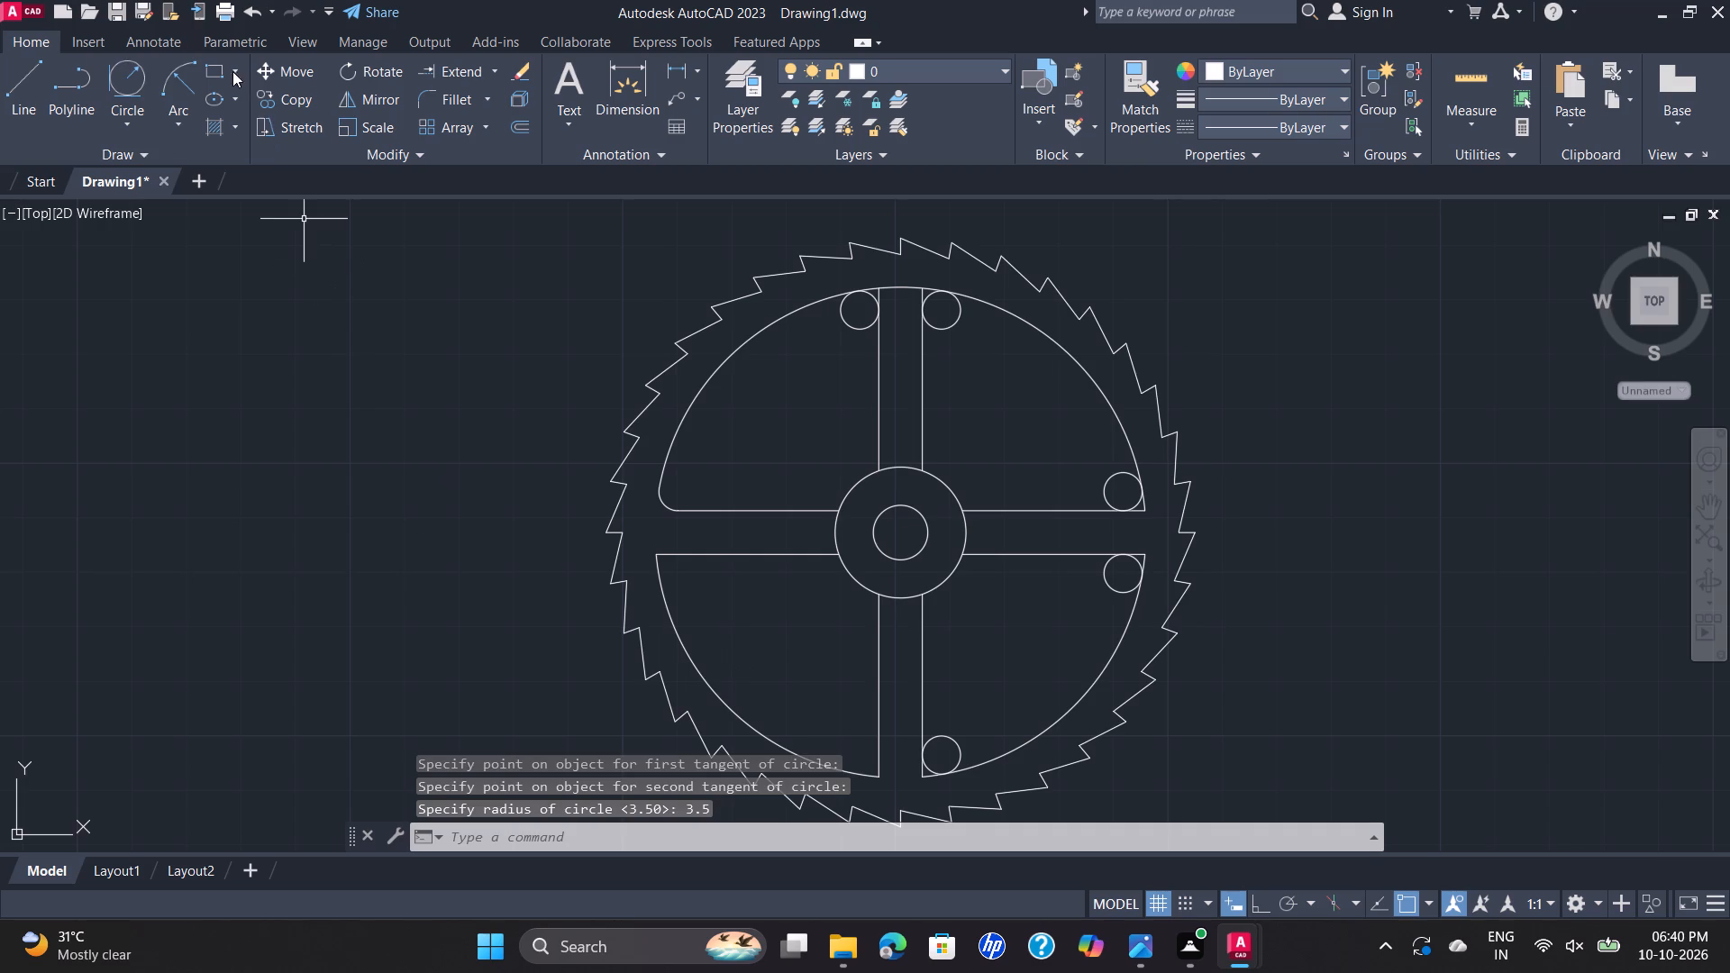
Draw a circle of radius 3.5 tangent to the lower-left opening's outer arc and its horizontal spoke edge.
{"action": "left_click", "coordinate": [103, 77]}
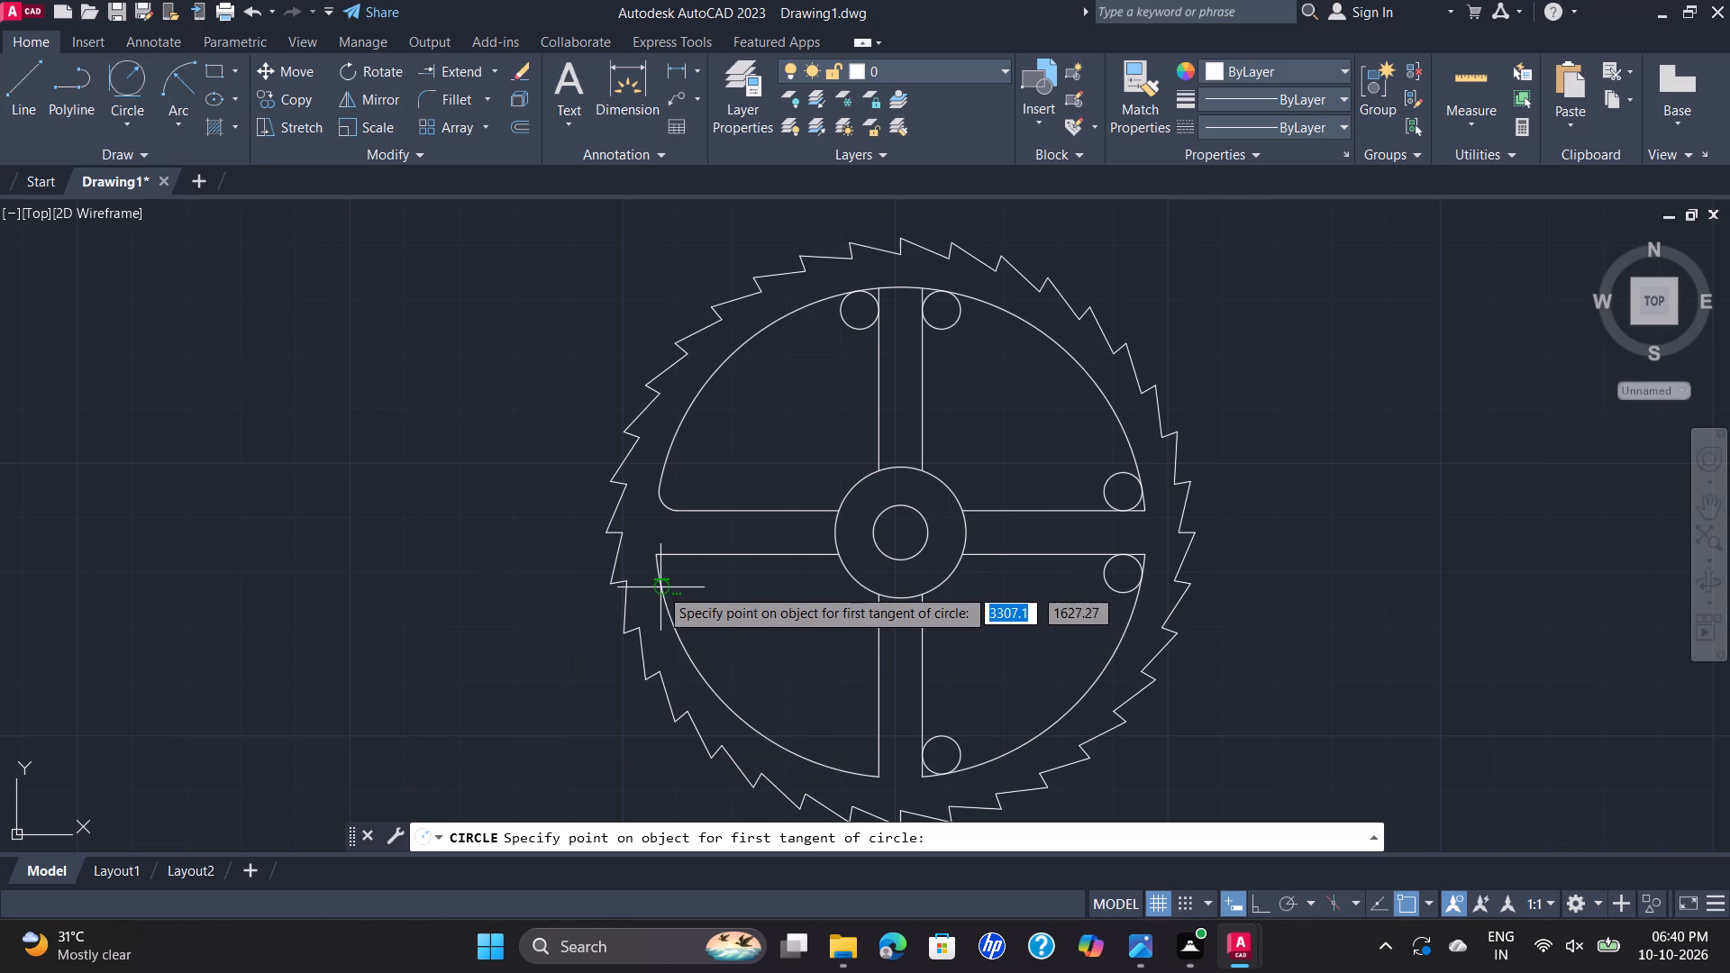
{"action": "left_click", "coordinate": [660, 587]}
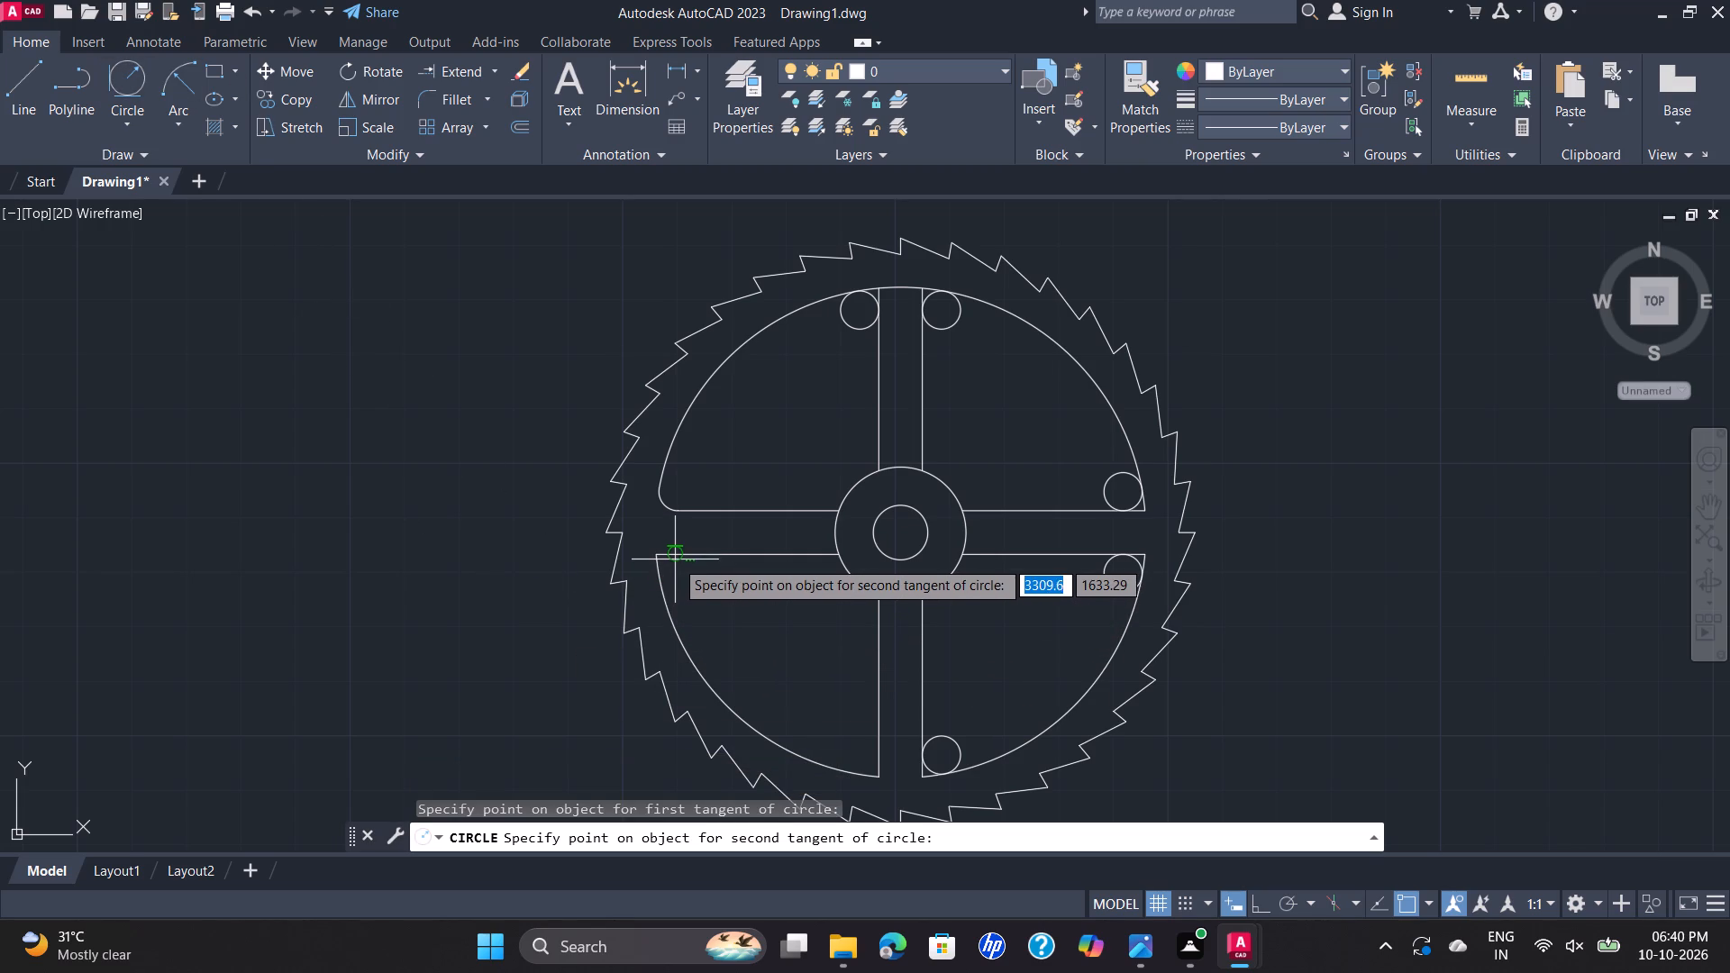
{"action": "left_click", "coordinate": [678, 556]}
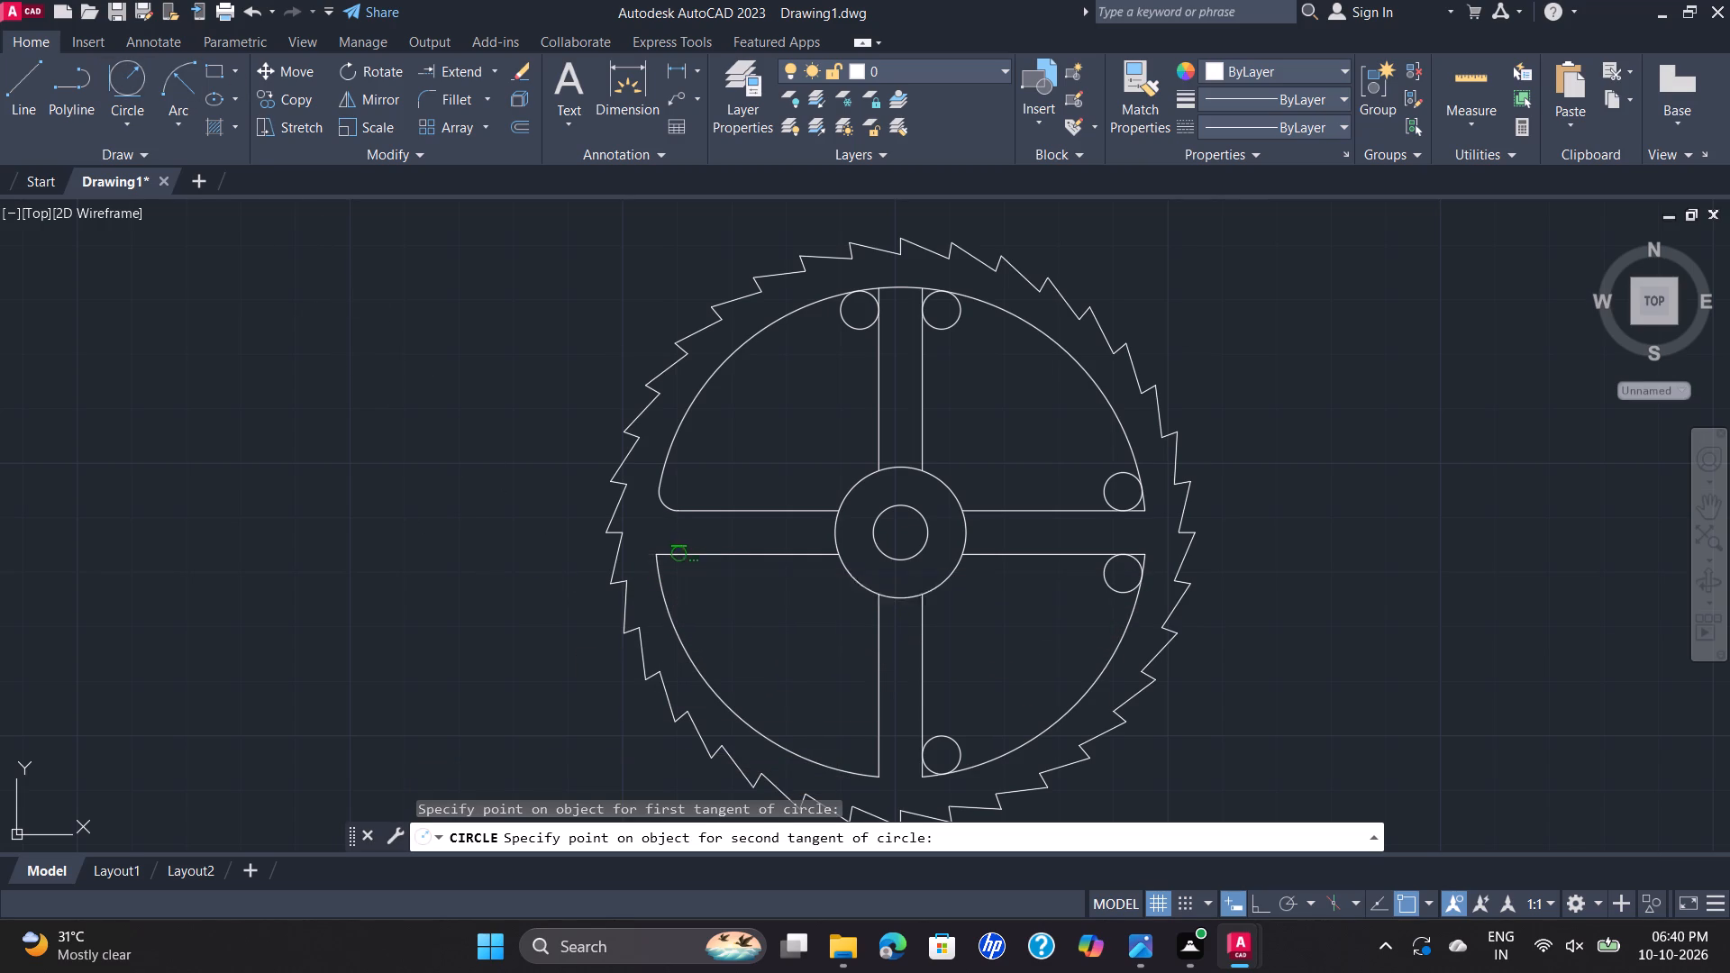
{"action": "type", "text": "3.5"}
{"action": "key", "text": "Return"}
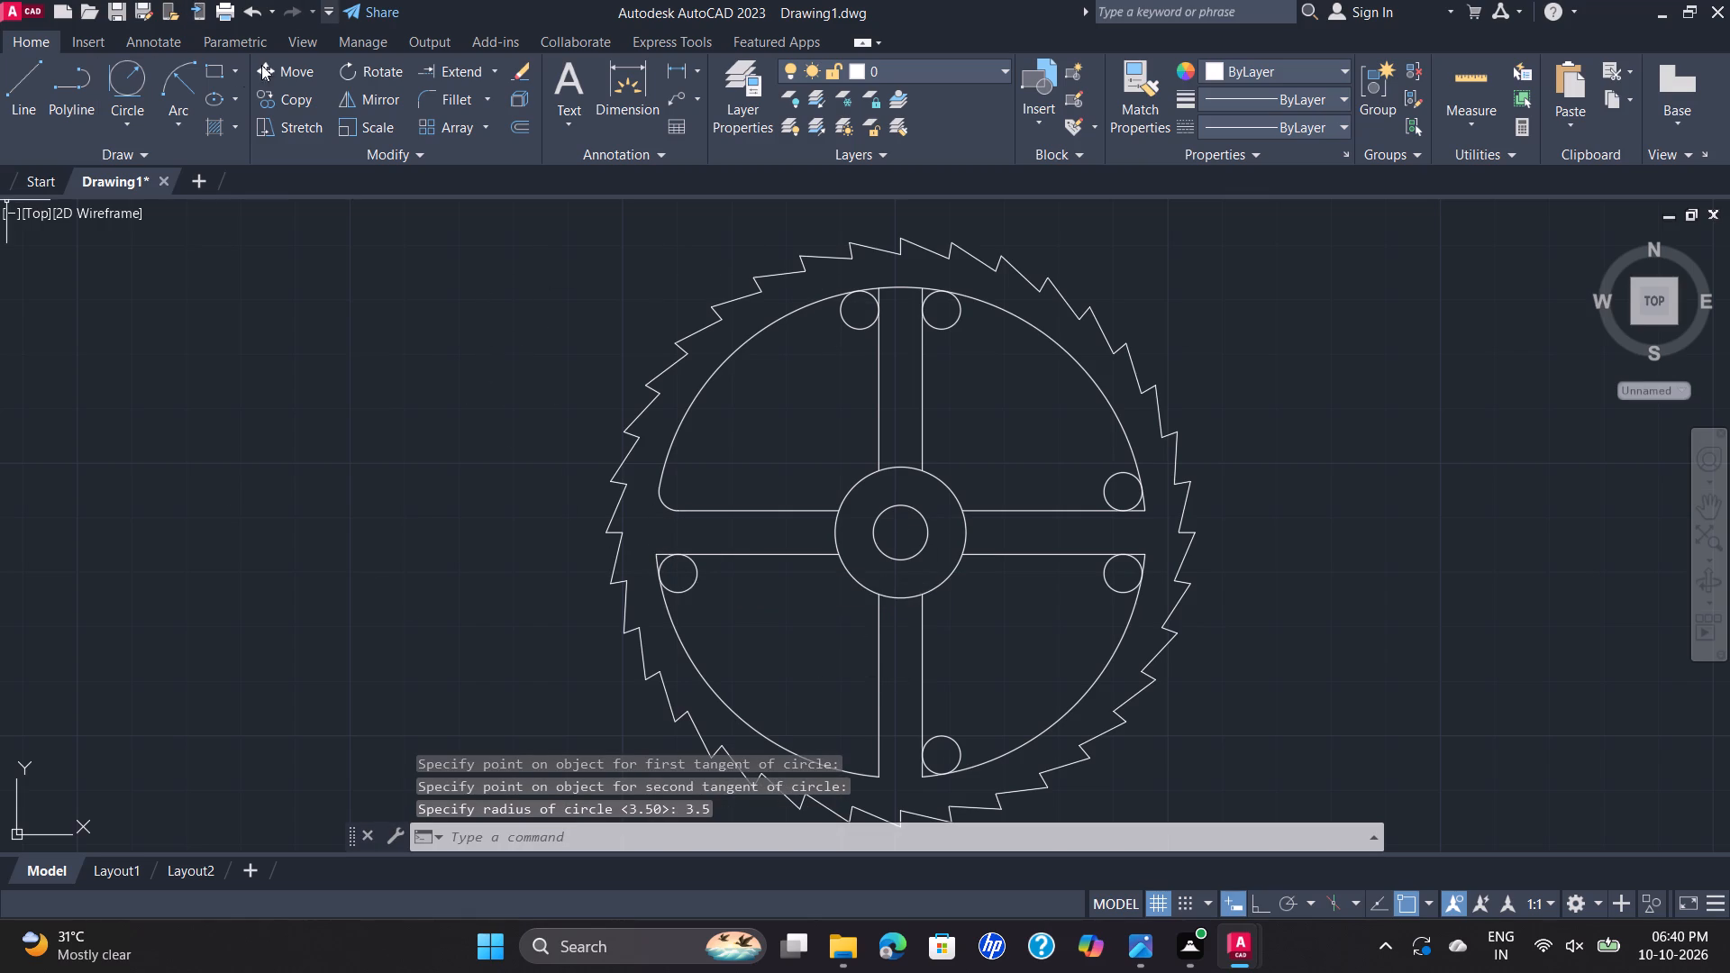
Draw a circle of radius 3.5 tangent to the lower-left opening's outer arc and its vertical spoke edge.
{"action": "left_click", "coordinate": [107, 86]}
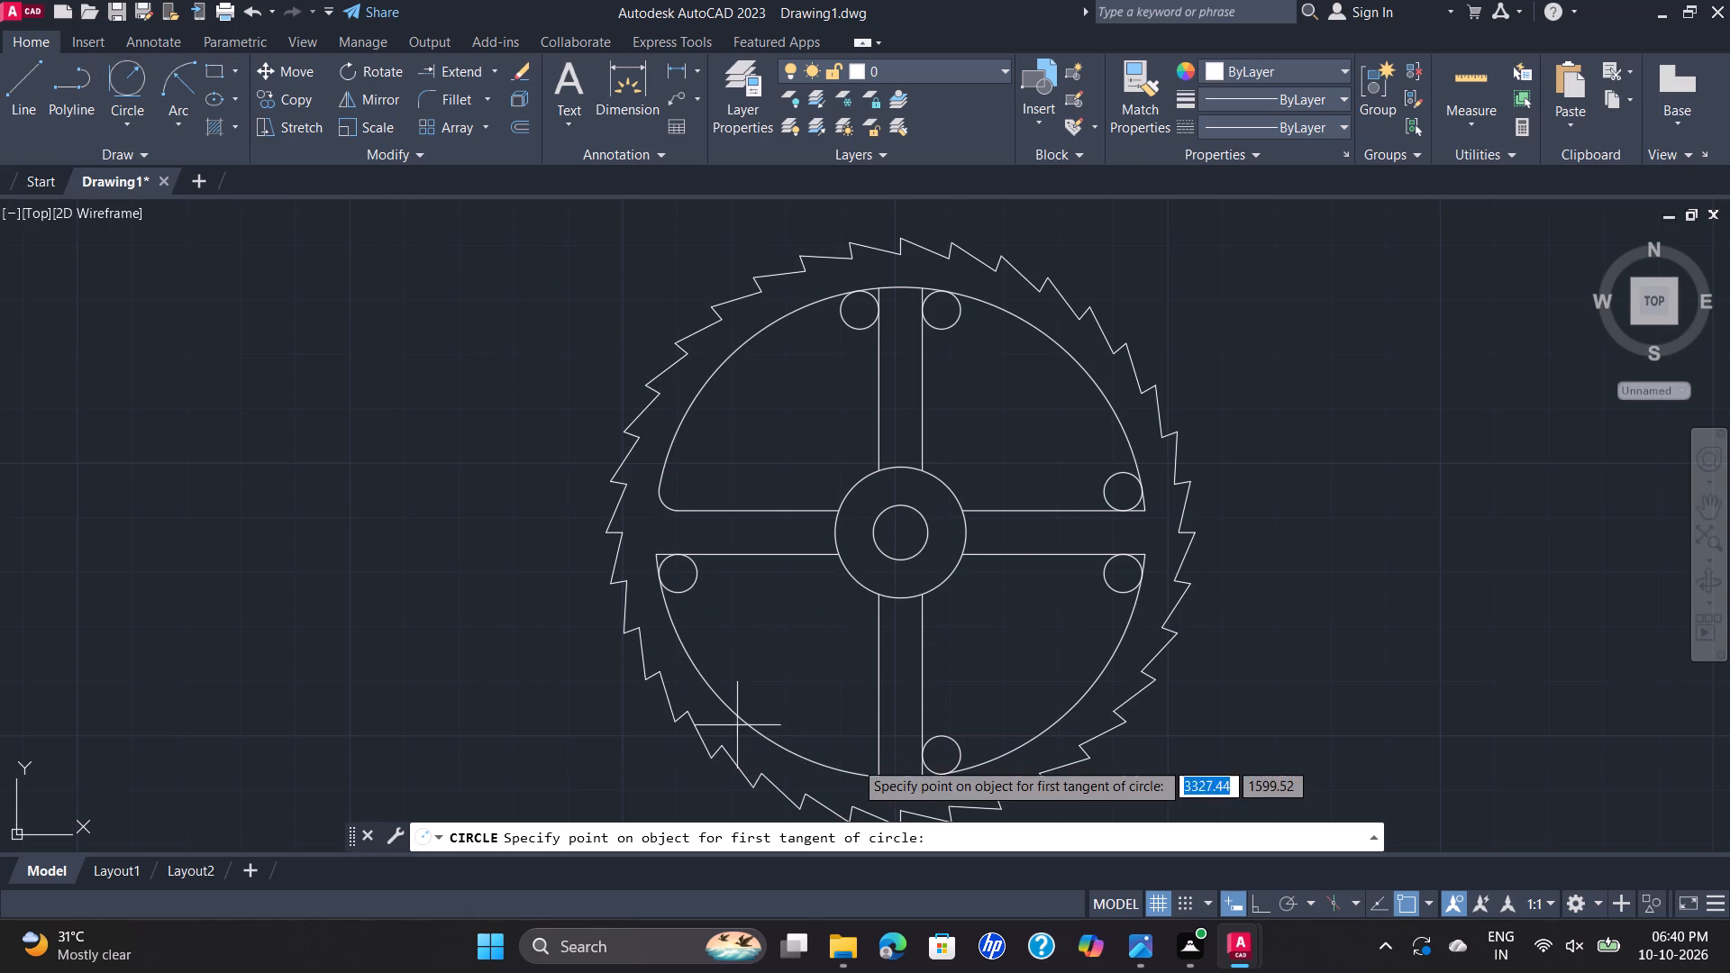
{"action": "left_click", "coordinate": [846, 774]}
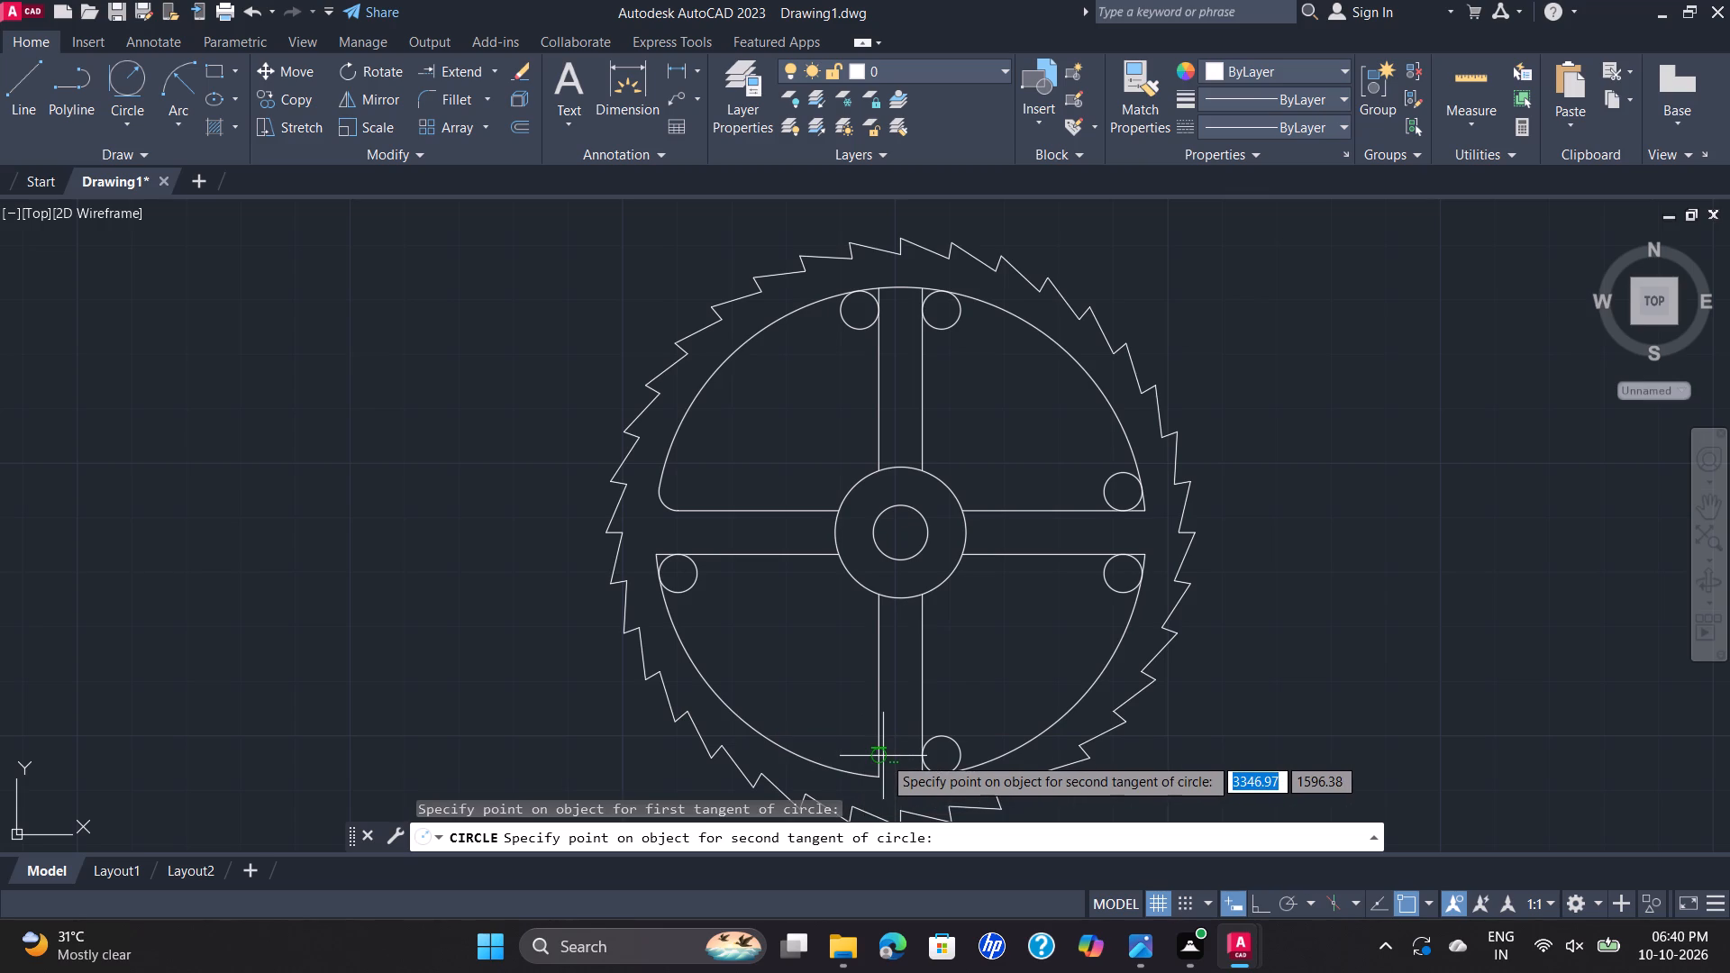
{"action": "left_click", "coordinate": [875, 753]}
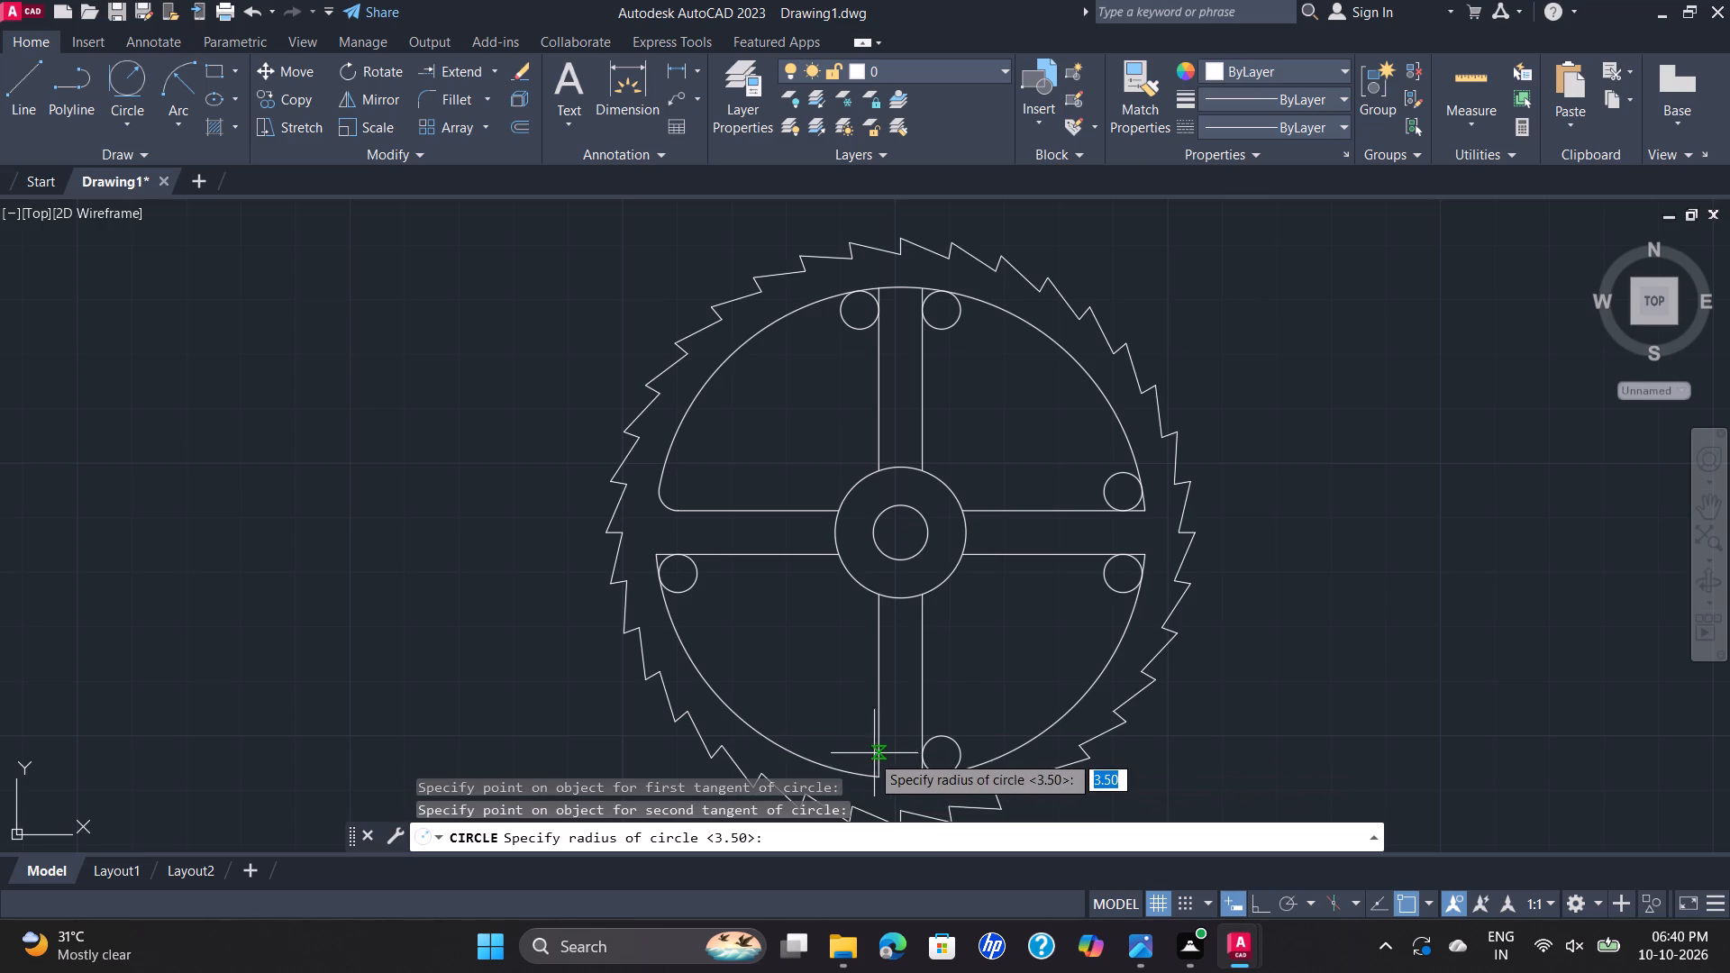
{"action": "type", "text": "3.5"}
{"action": "key", "text": "Return"}
{"action": "scroll", "coordinate": [829, 737], "scroll_direction": "up", "scroll_amount": 1}
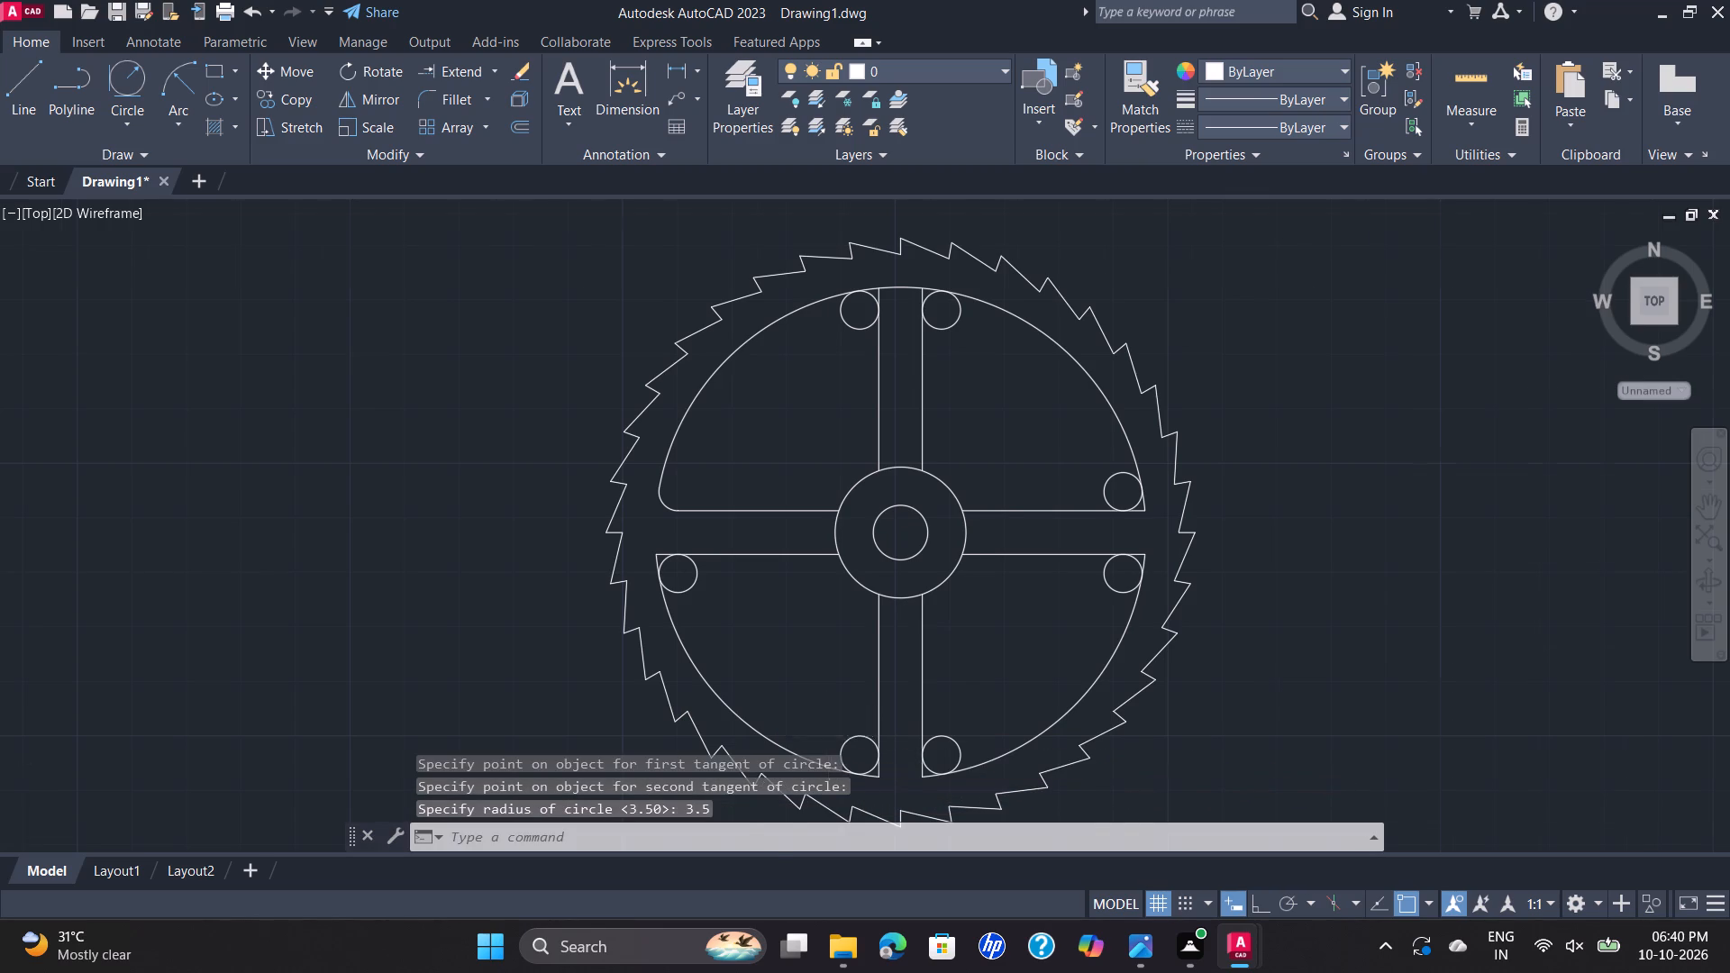
Trim the lower-left opening's two tangent circles and the leftover edge ends, leaving rounded corners at its horizontal and vertical spoke edges.
{"action": "scroll", "coordinate": [1058, 547], "scroll_direction": "down", "scroll_amount": 1}
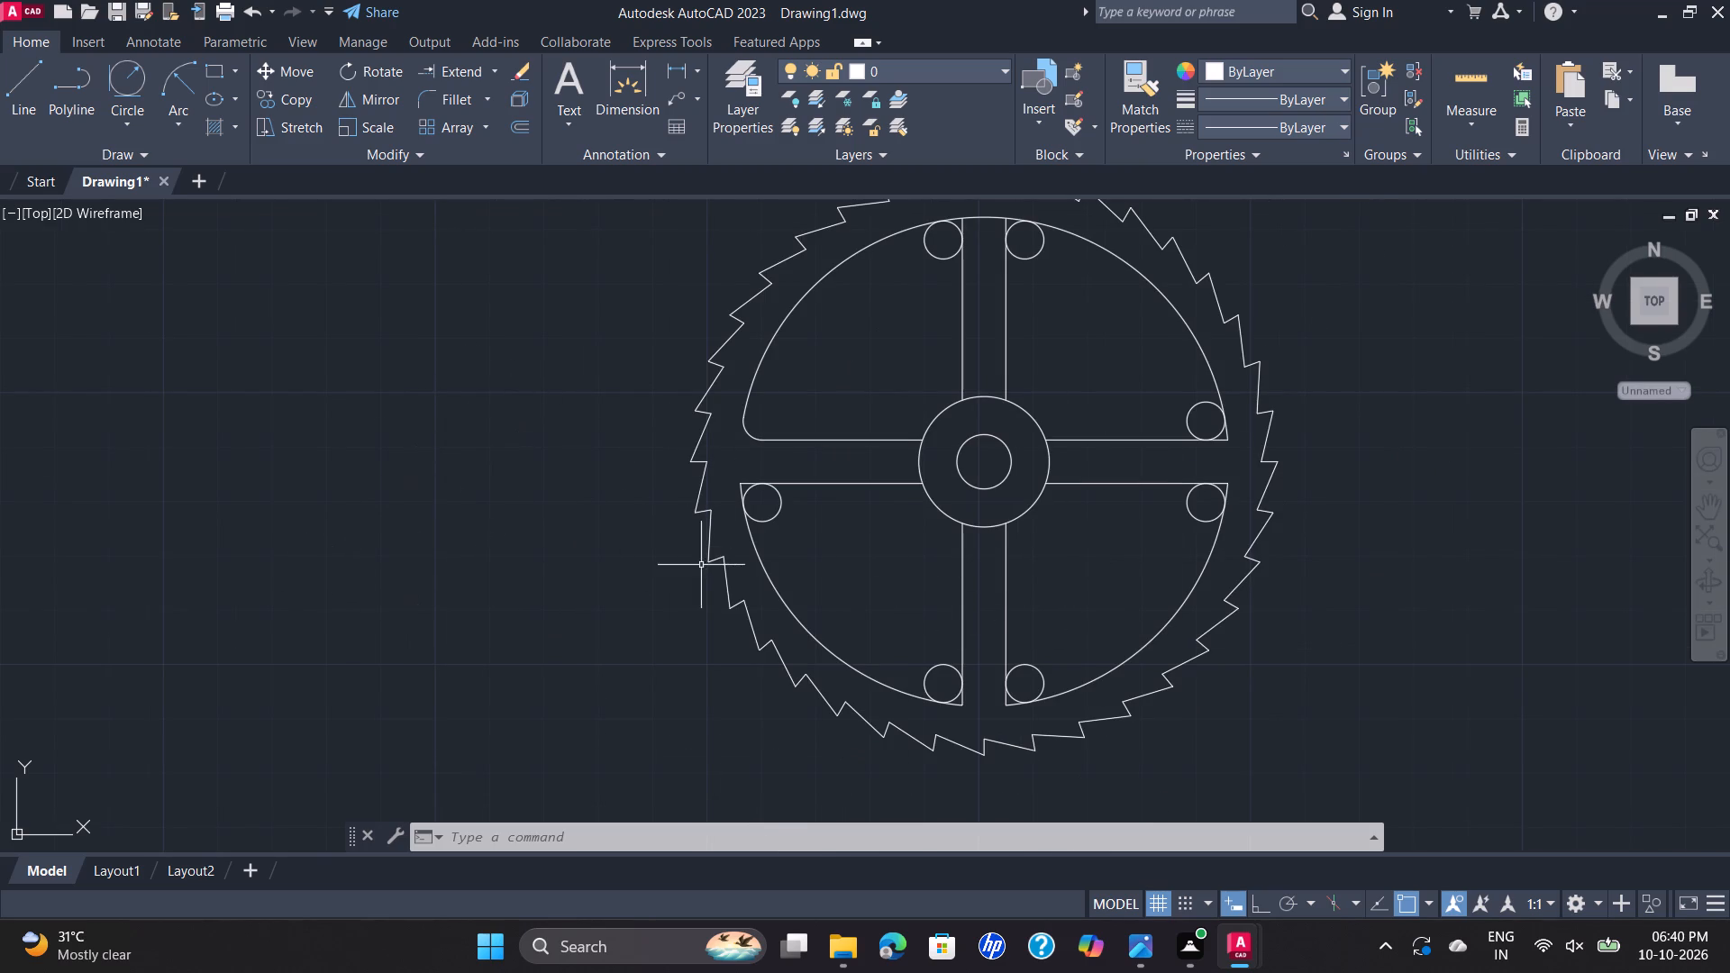
{"action": "left_click", "coordinate": [500, 73]}
{"action": "left_click", "coordinate": [478, 111]}
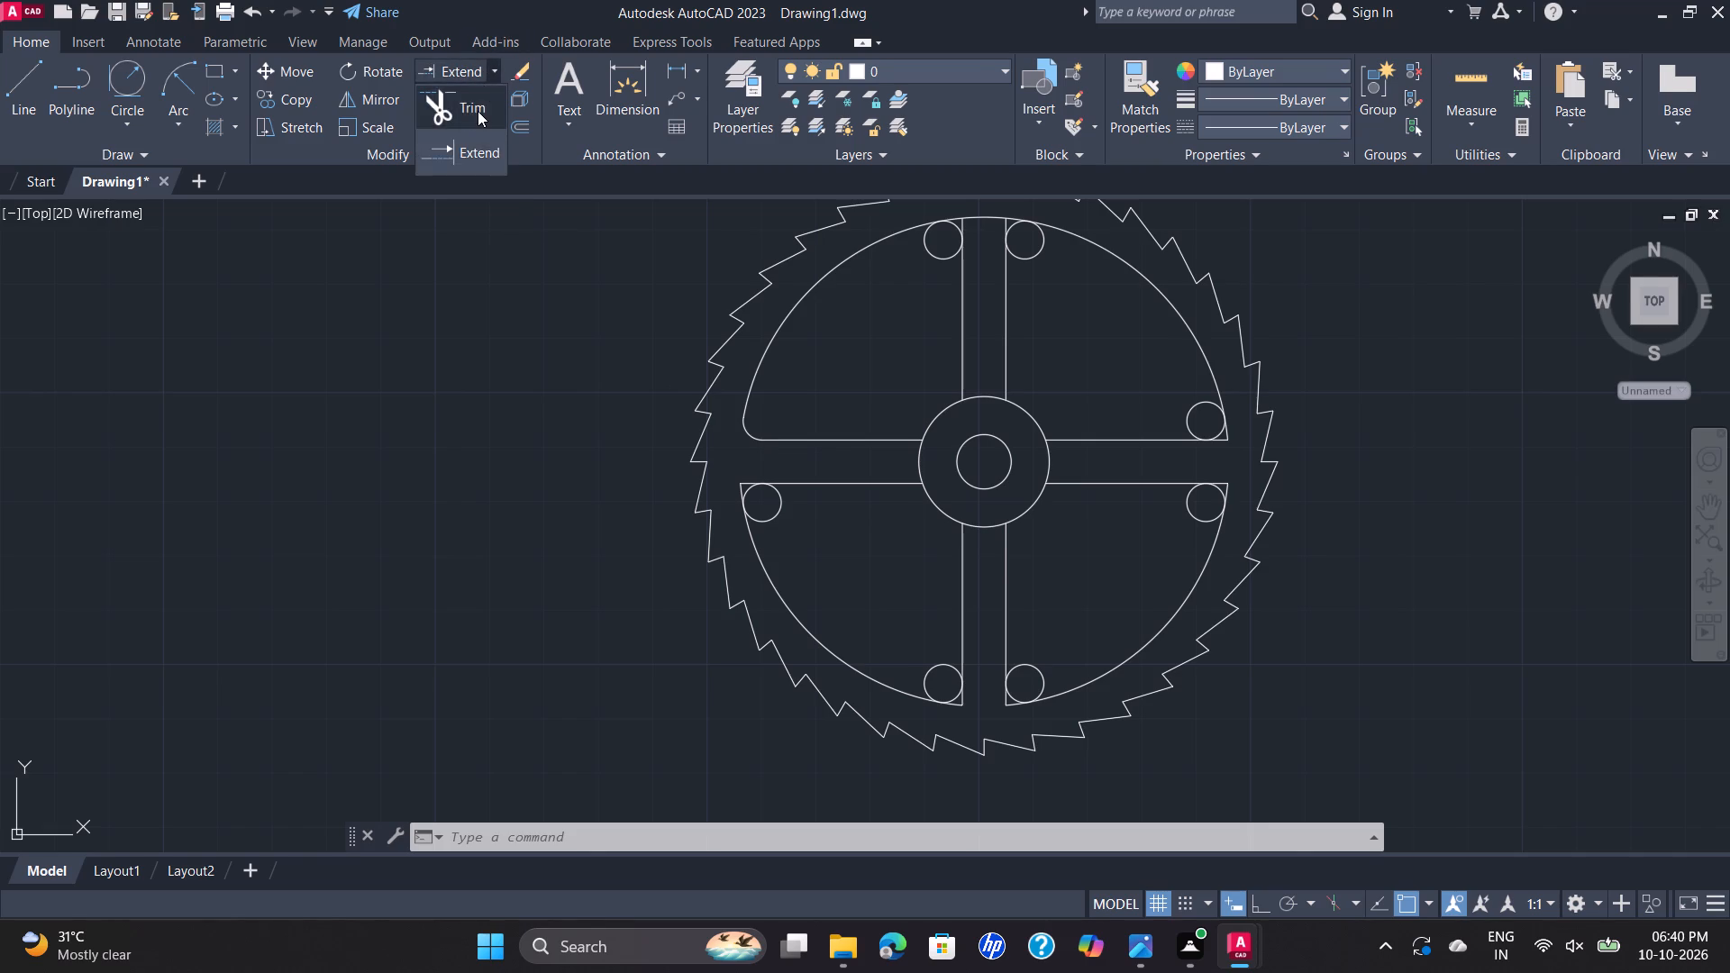
{"action": "scroll", "coordinate": [791, 475], "scroll_direction": "up", "scroll_amount": 2}
{"action": "left_click_drag", "start_coordinate": [724, 465], "coordinate": [642, 528]}
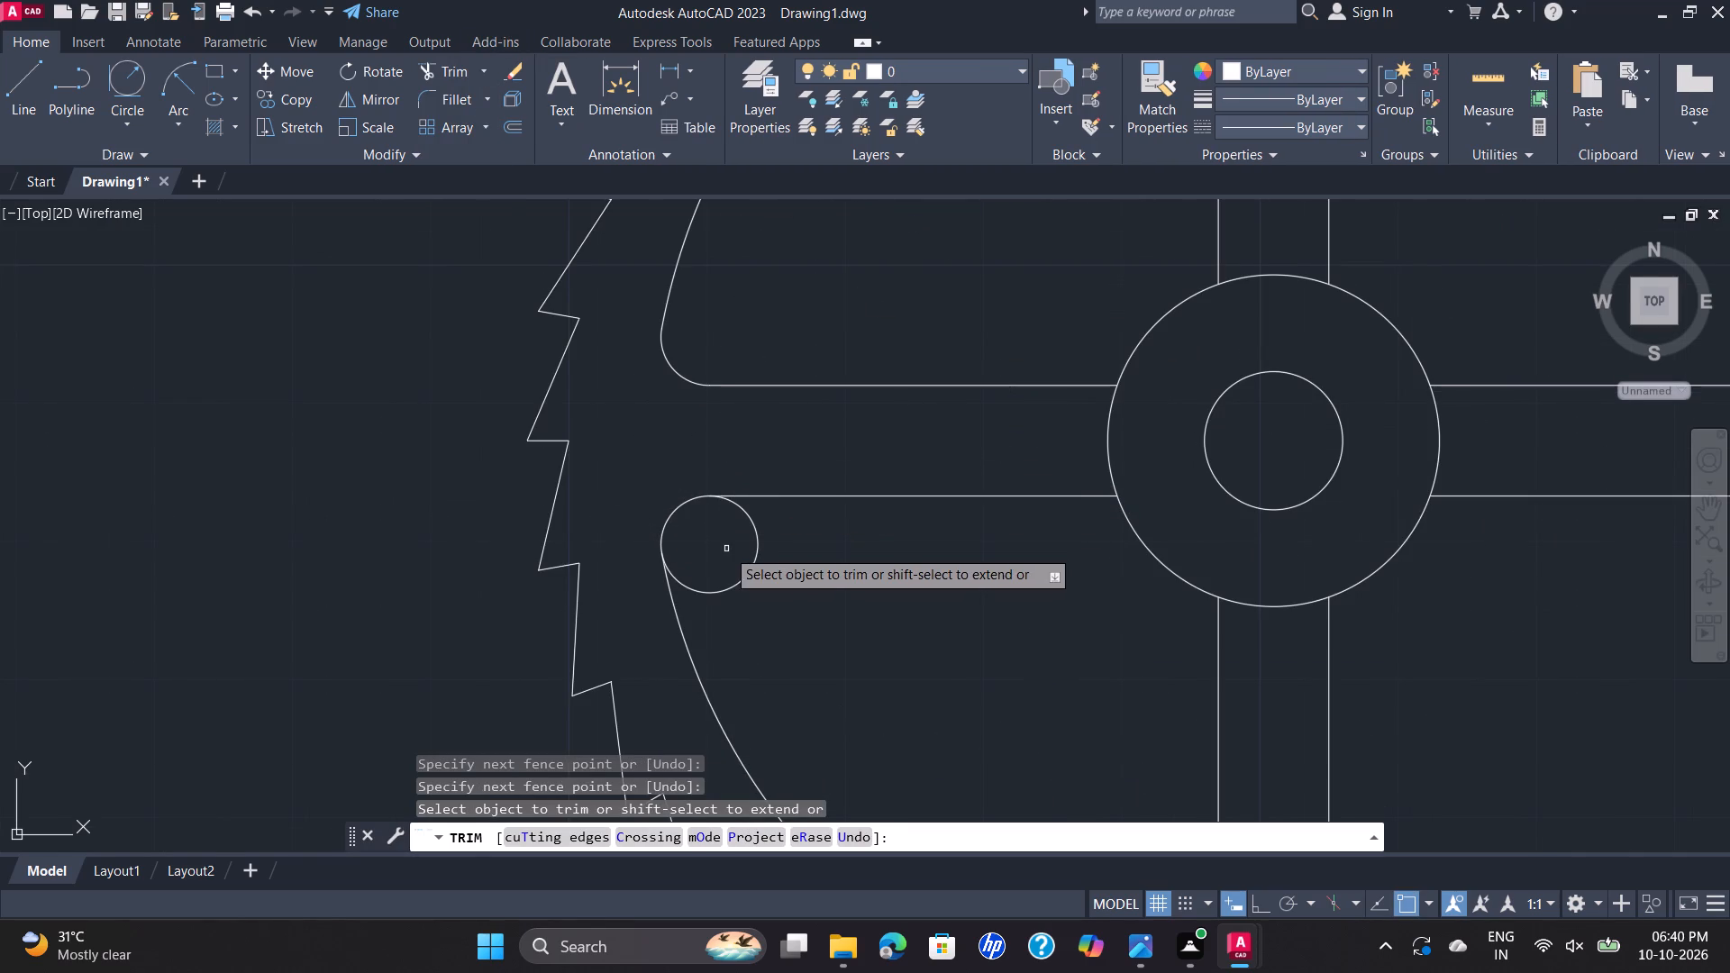
{"action": "left_click", "coordinate": [751, 567]}
{"action": "scroll", "coordinate": [864, 611], "scroll_direction": "up", "scroll_amount": 2}
{"action": "scroll", "coordinate": [868, 613], "scroll_direction": "down", "scroll_amount": 2}
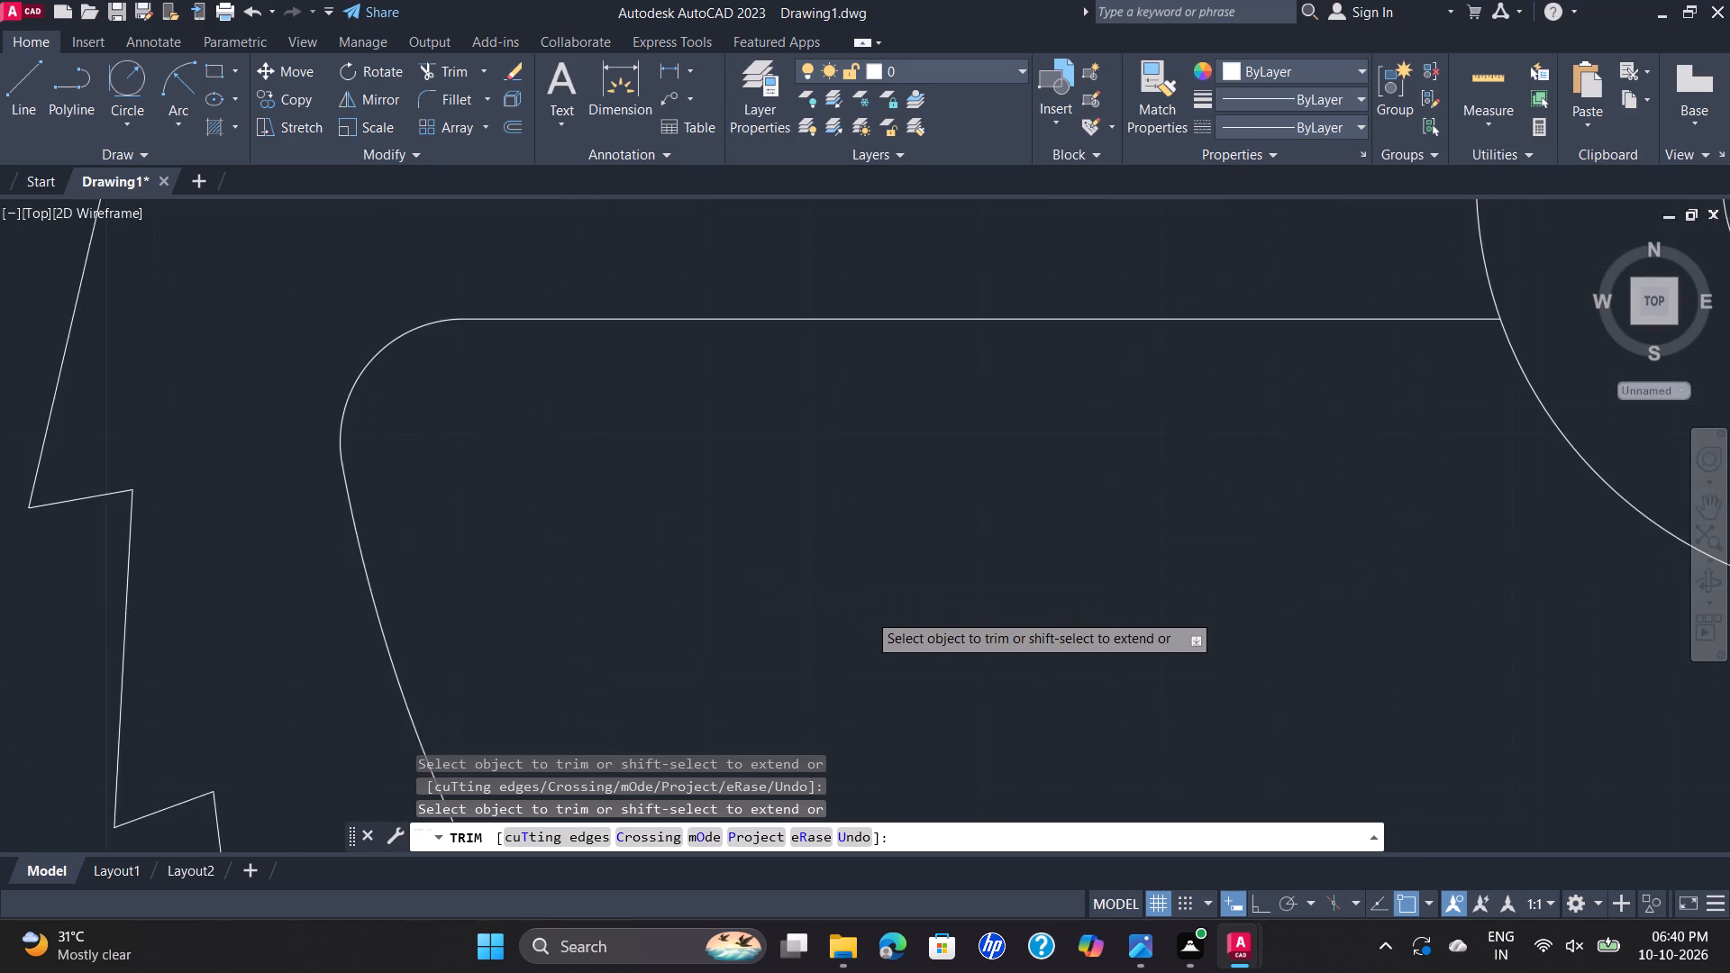
{"action": "scroll", "coordinate": [869, 612], "scroll_direction": "down", "scroll_amount": 2}
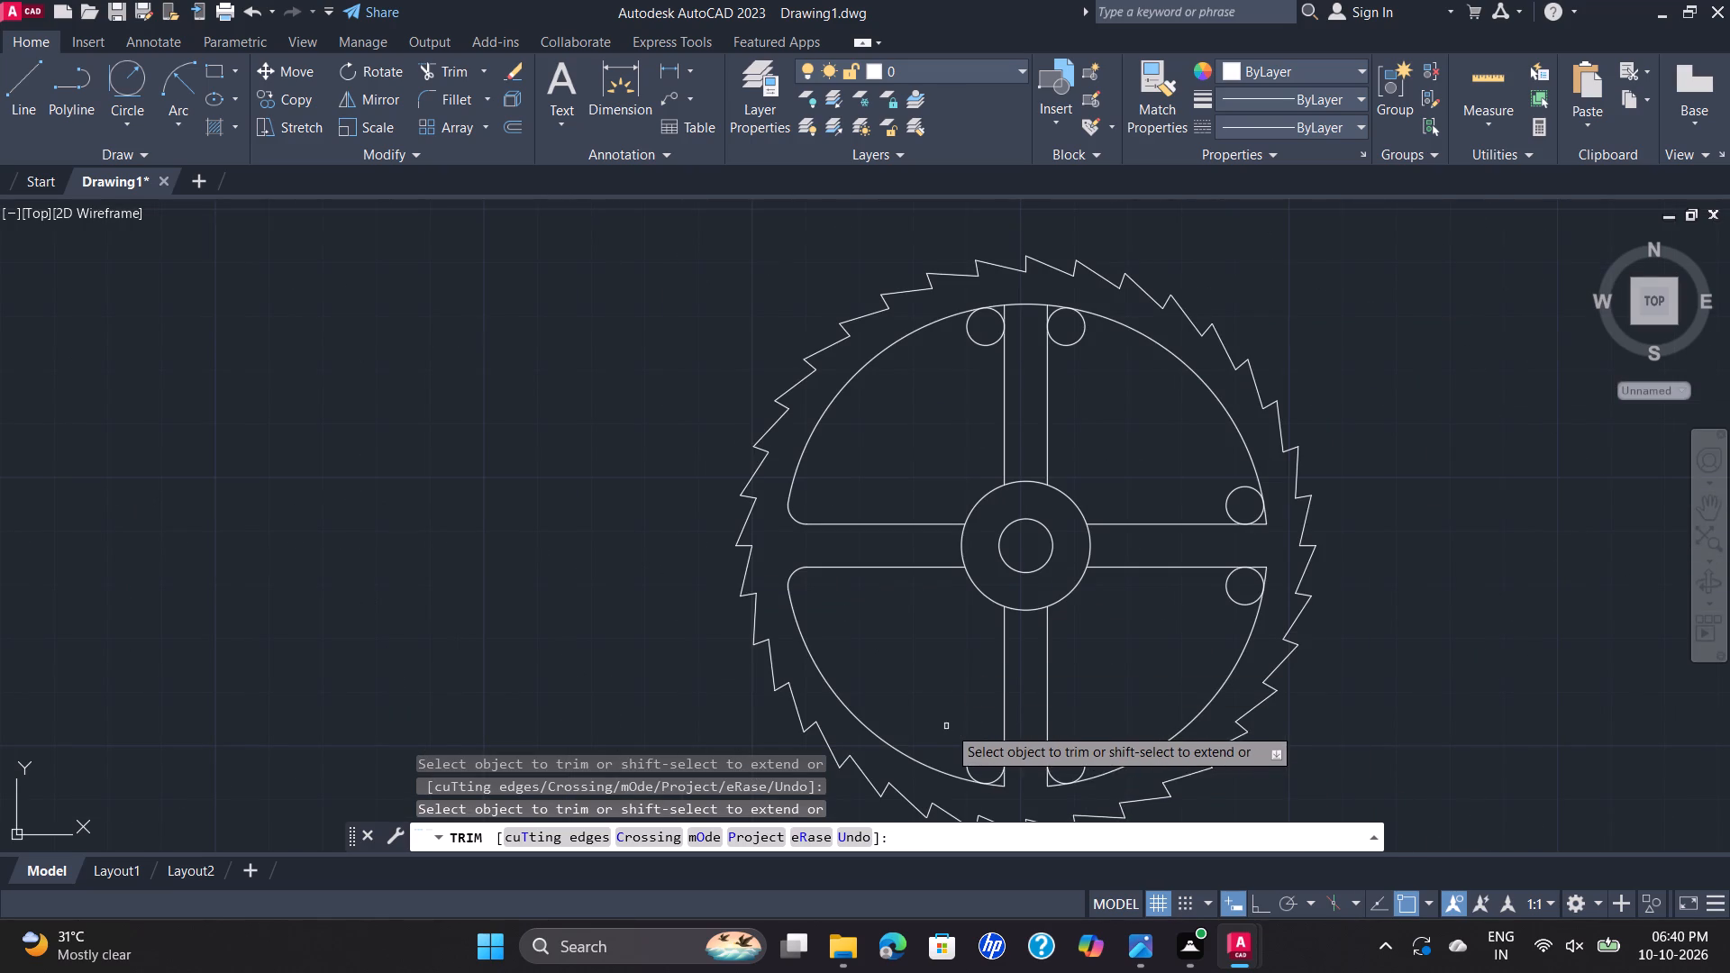
{"action": "left_click", "coordinate": [979, 750]}
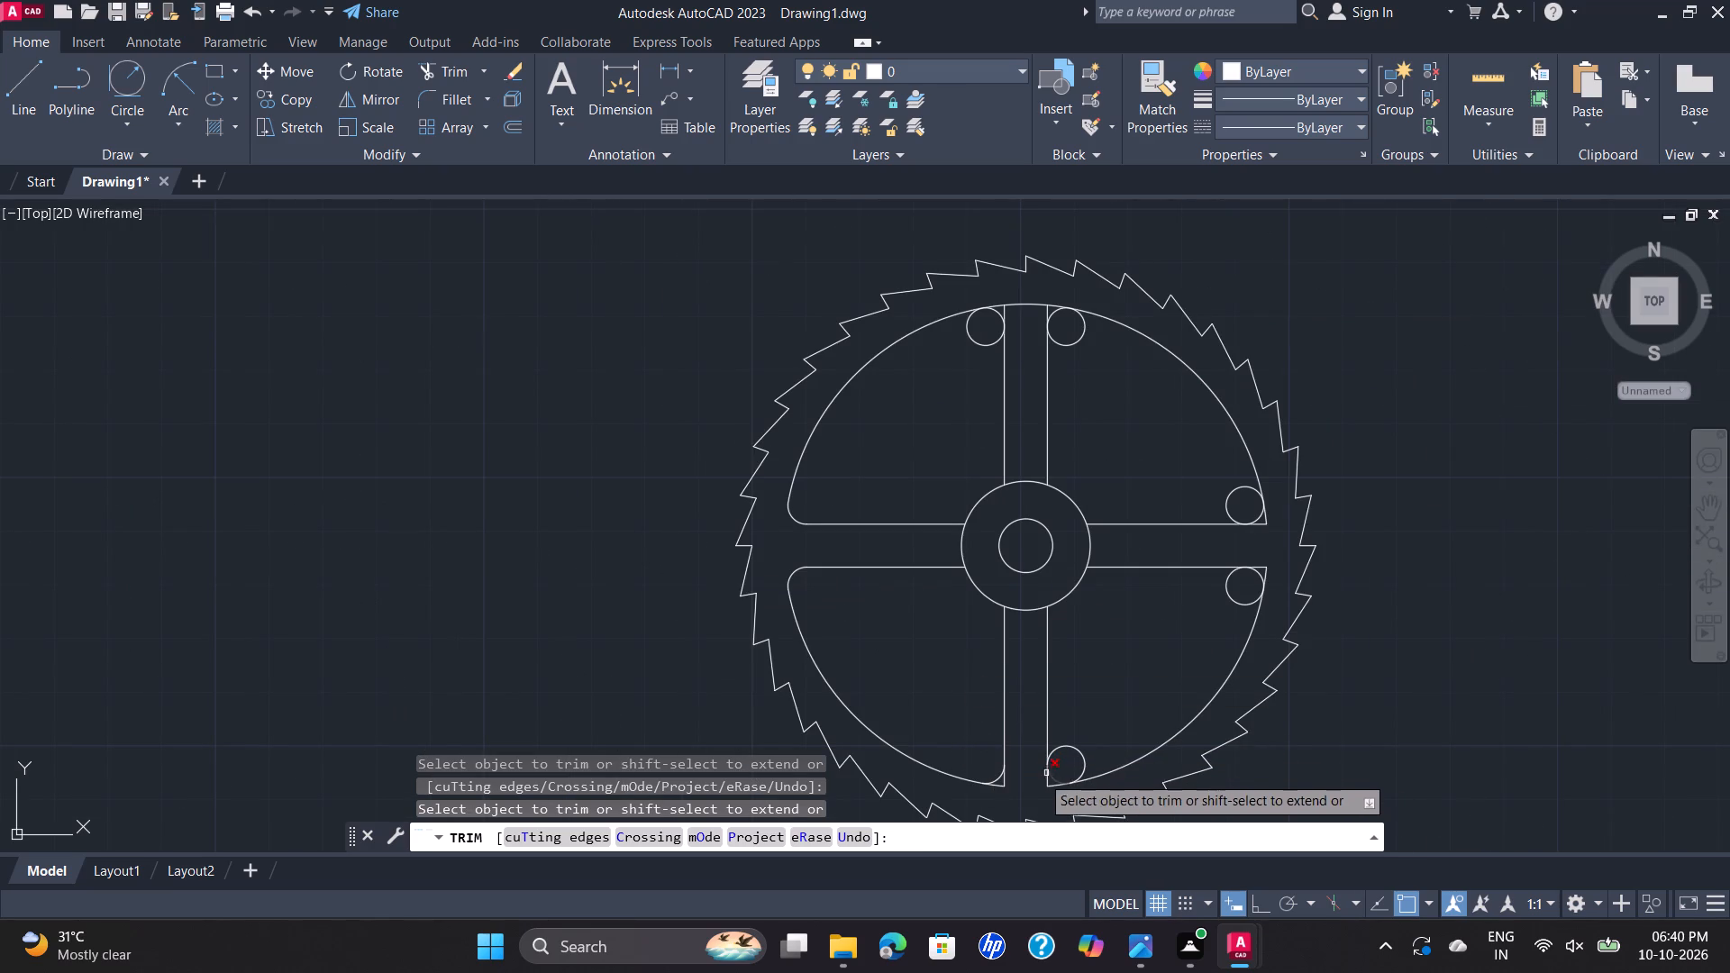
{"action": "left_click_drag", "start_coordinate": [984, 791], "coordinate": [1006, 784]}
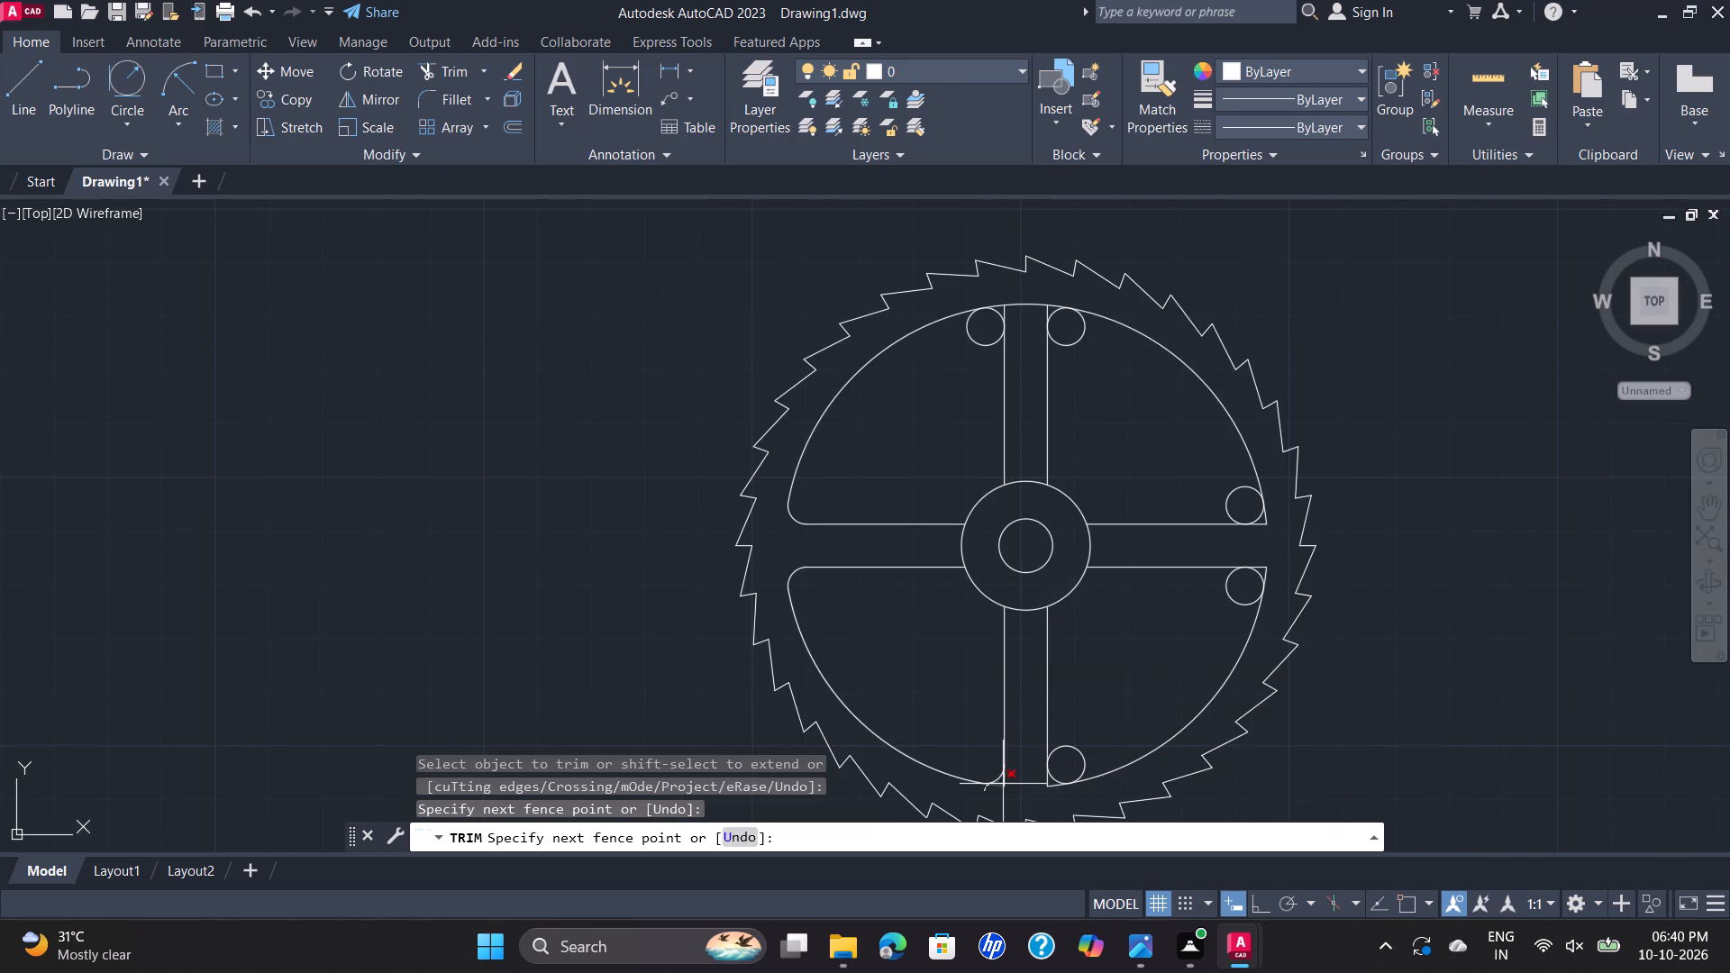
{"action": "left_click_drag", "start_coordinate": [1006, 784], "coordinate": [1015, 782]}
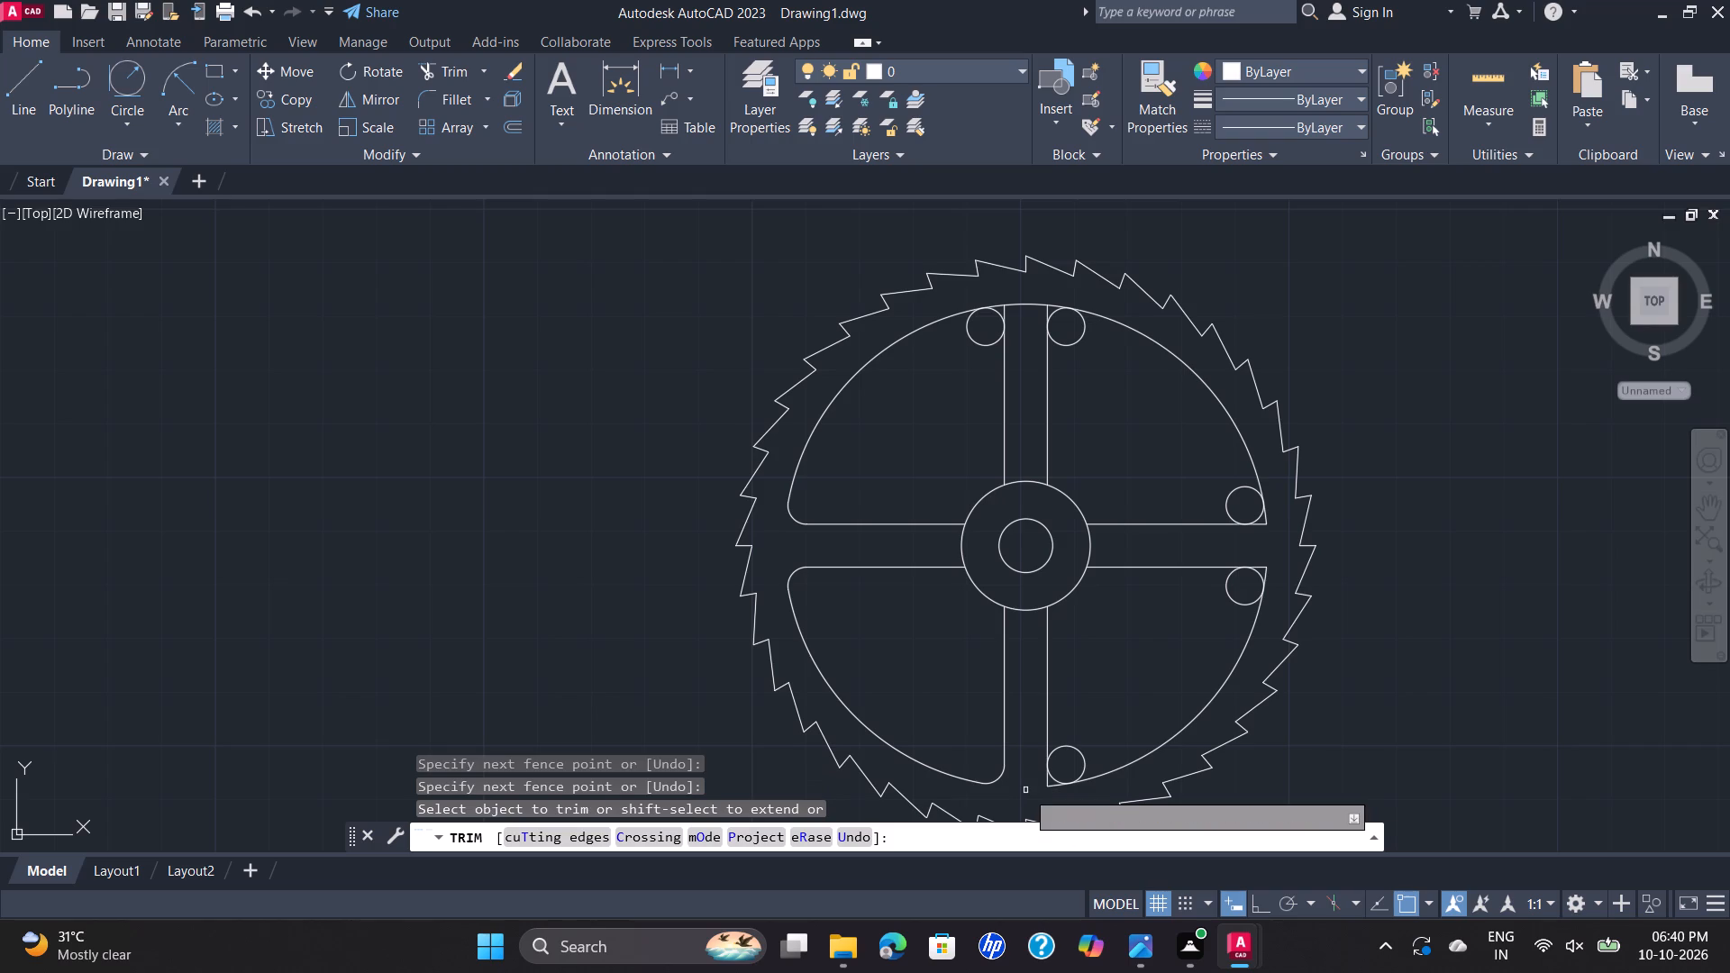
Trim the lower-right opening's two tangent circles and the leftover edge ends, leaving rounded corners at its vertical and horizontal spoke edges.
{"action": "scroll", "coordinate": [1042, 791], "scroll_direction": "up", "scroll_amount": 2}
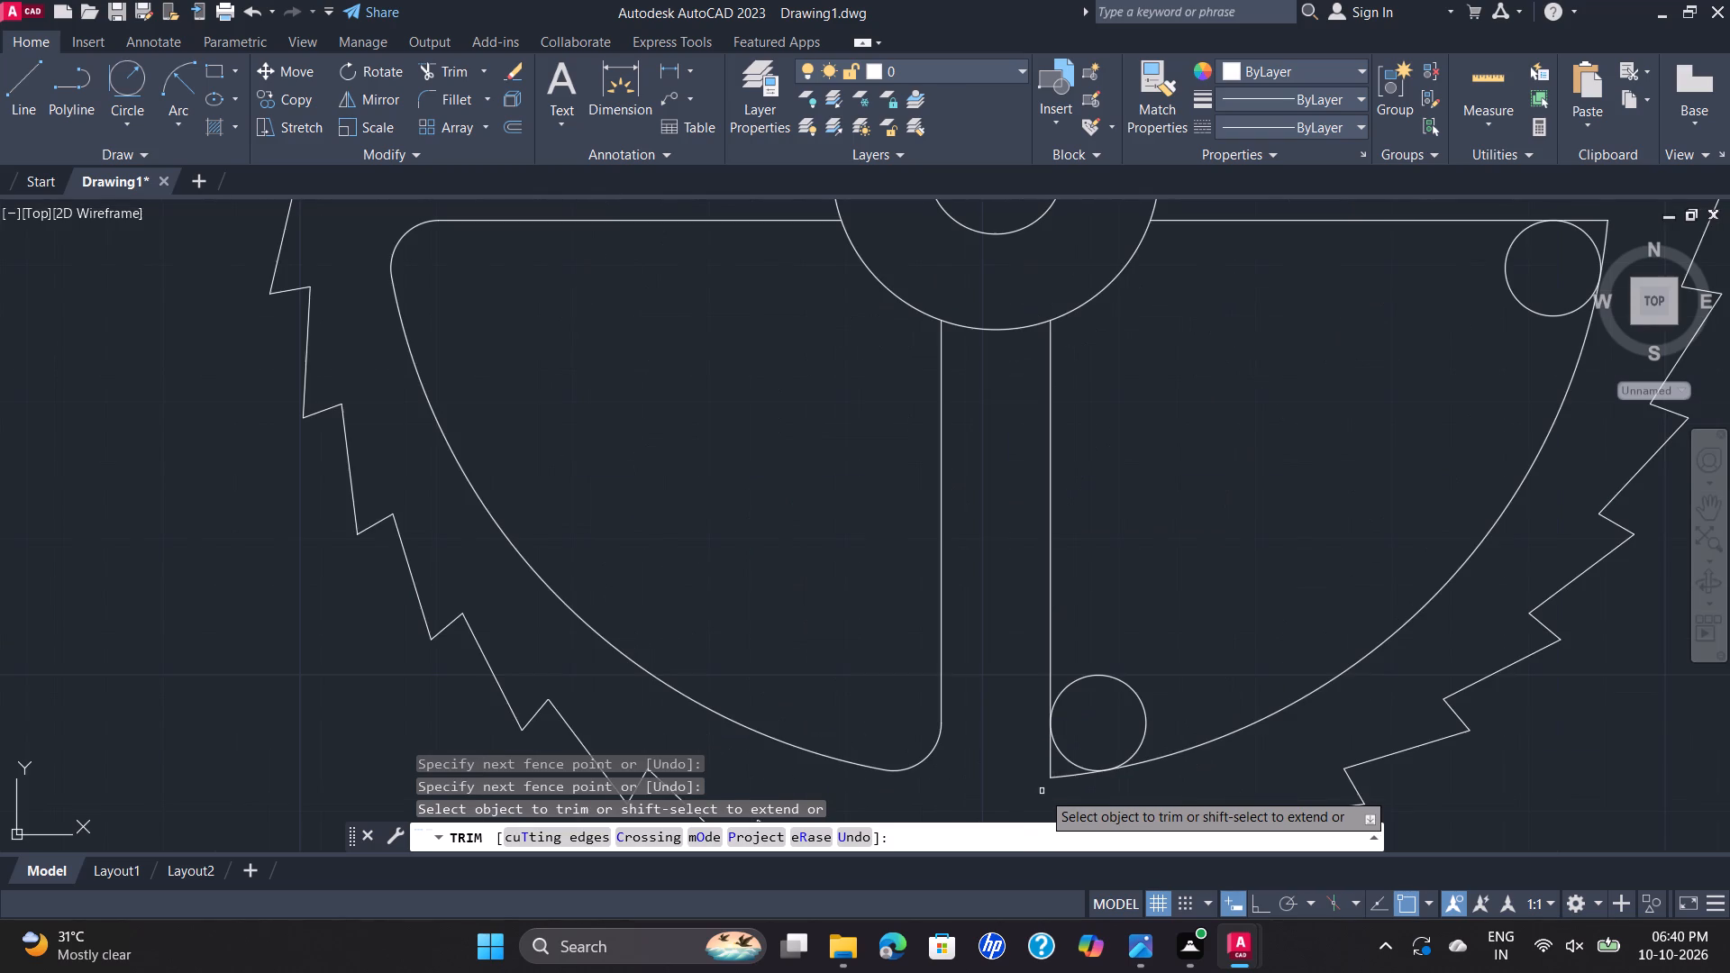
{"action": "left_click_drag", "start_coordinate": [1021, 753], "coordinate": [1068, 787]}
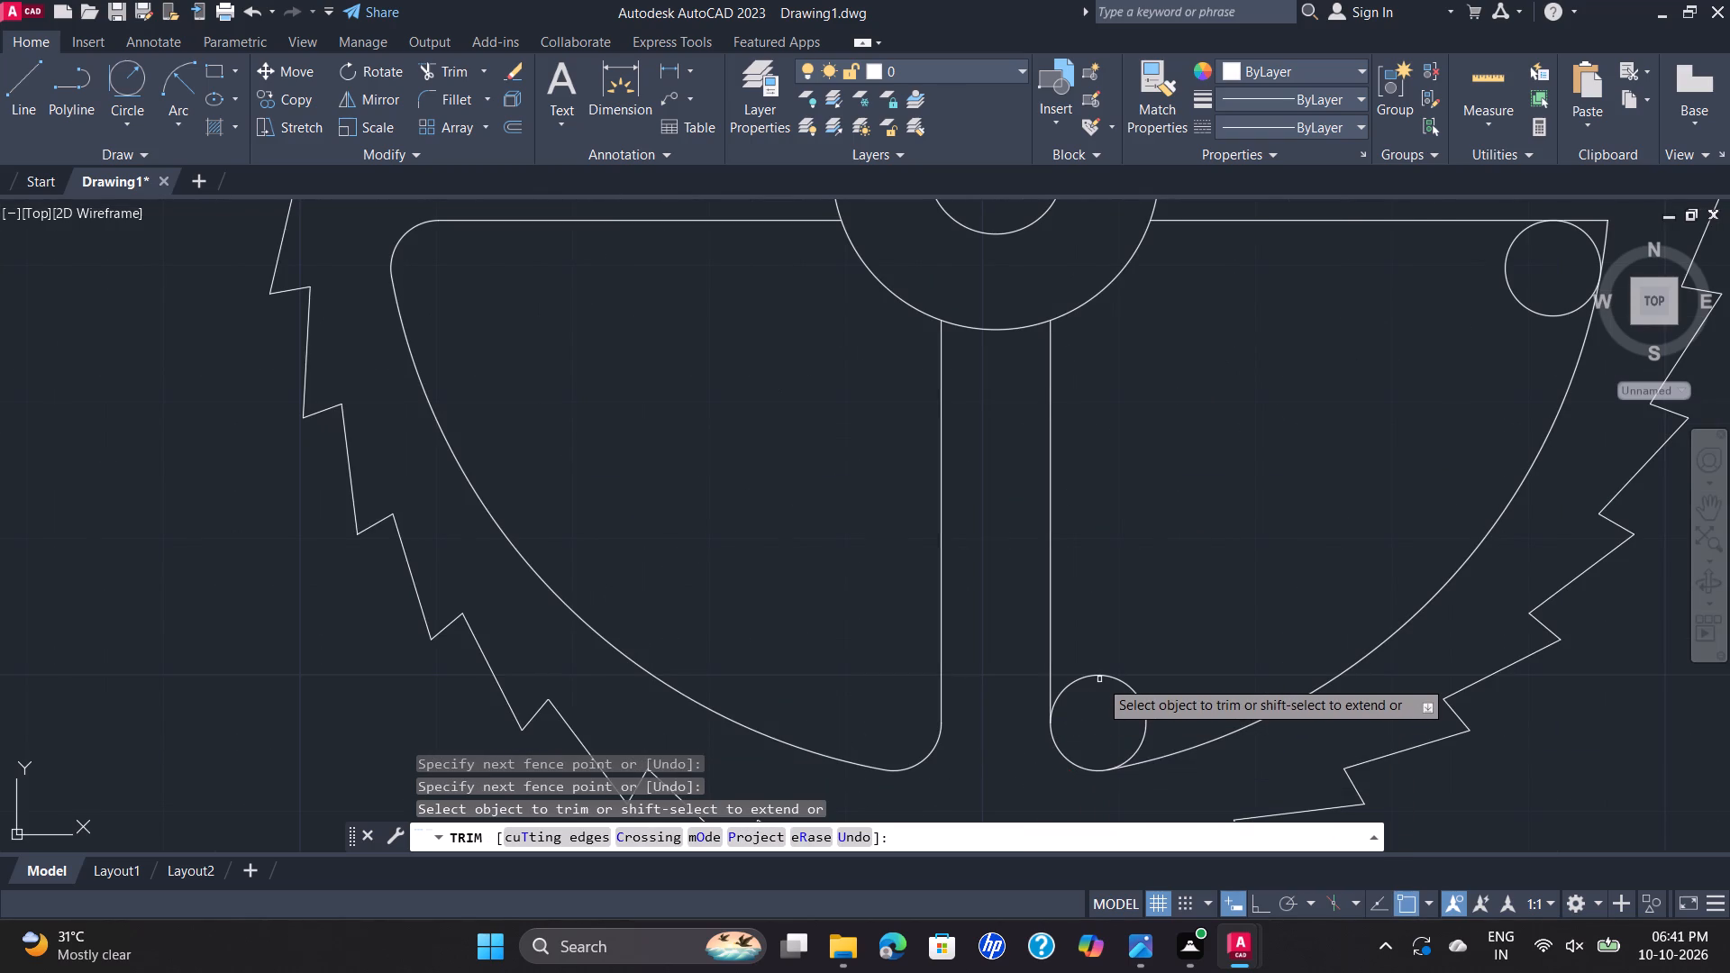
{"action": "left_click", "coordinate": [1106, 678]}
{"action": "scroll", "coordinate": [1309, 581], "scroll_direction": "down", "scroll_amount": 1}
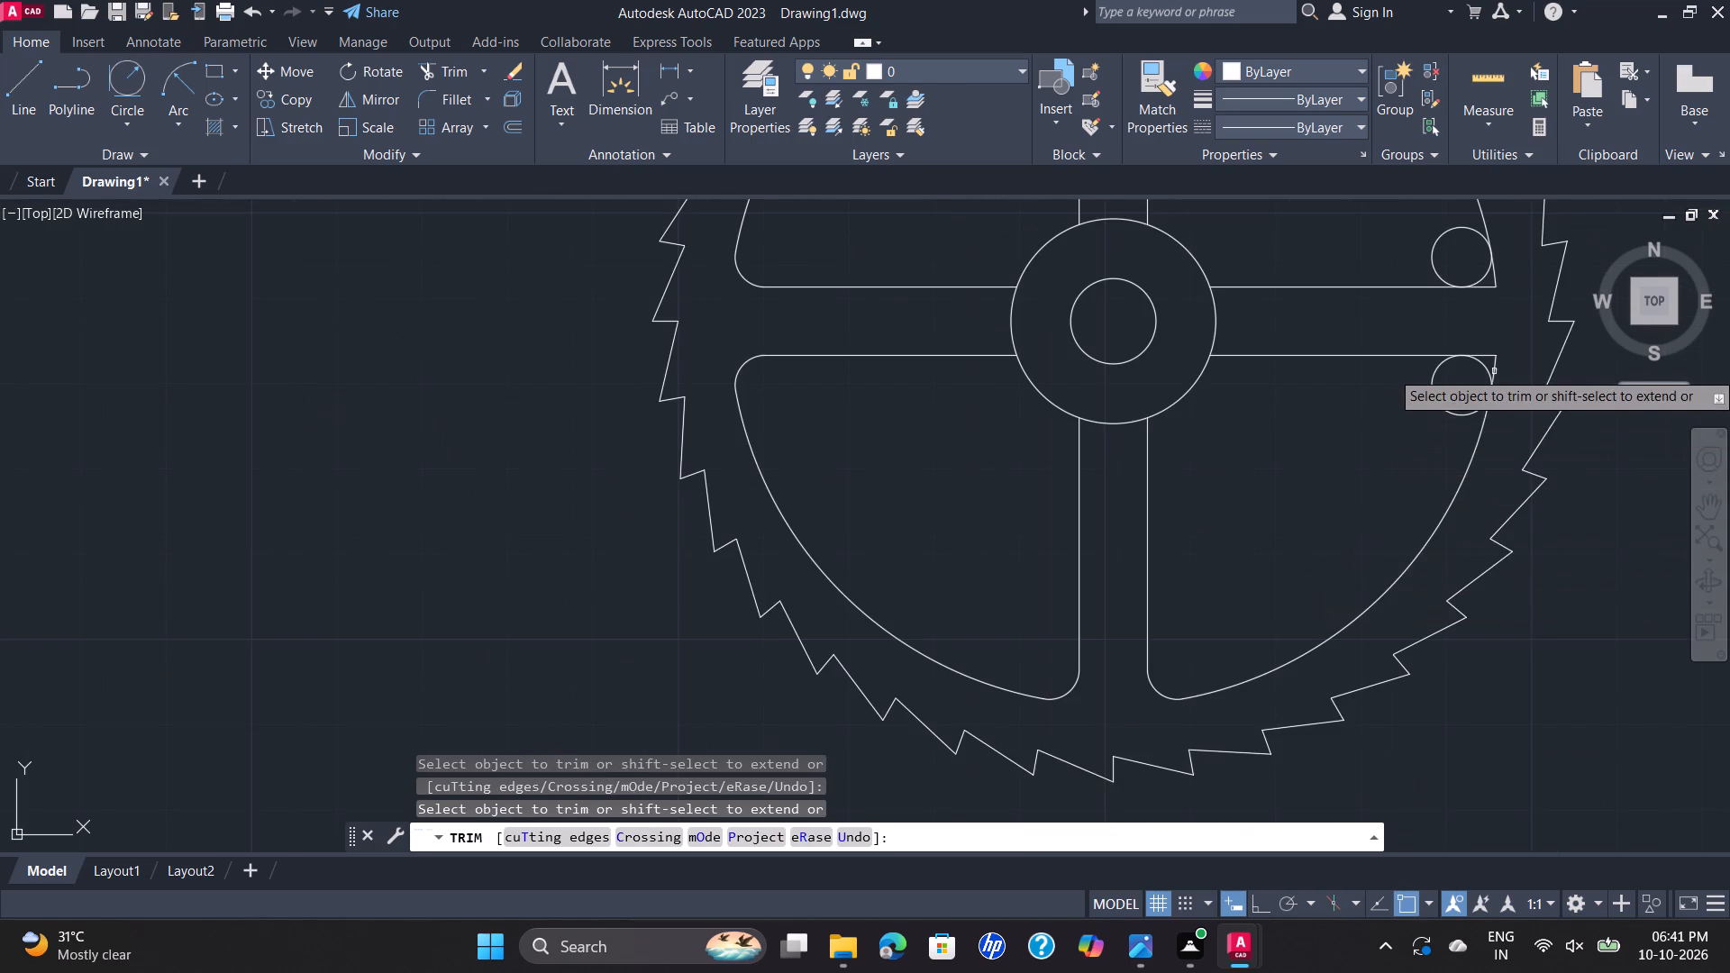
{"action": "left_click", "coordinate": [1439, 401]}
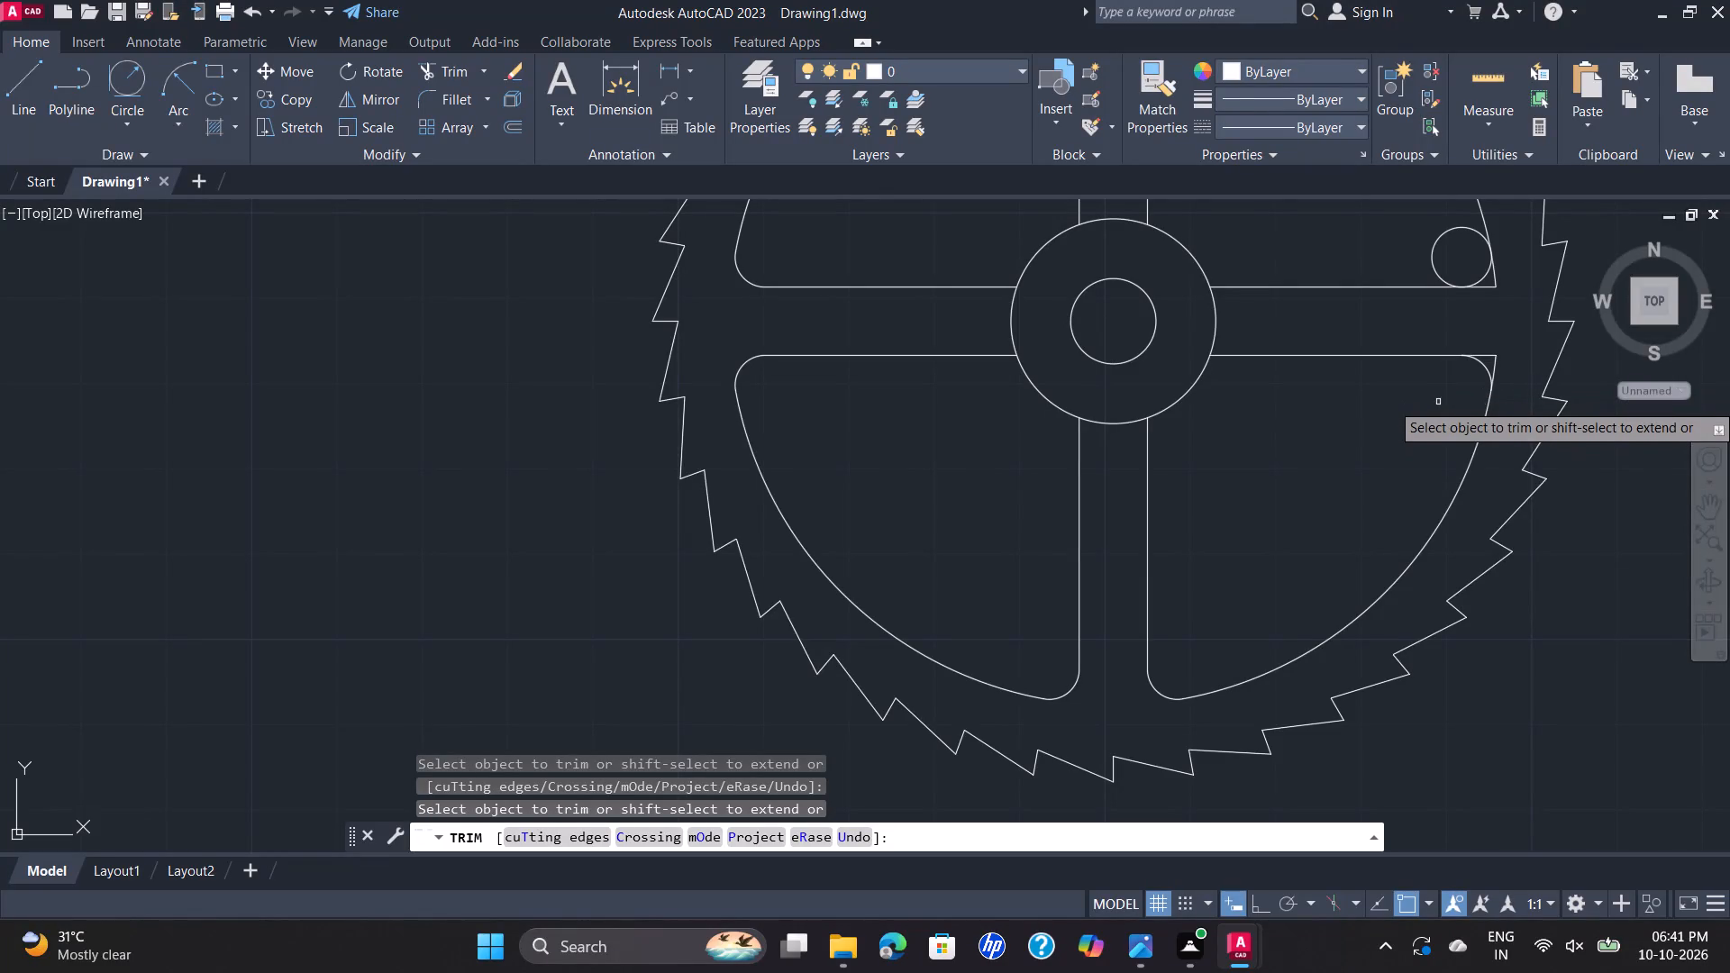
{"action": "left_click", "coordinate": [1498, 356]}
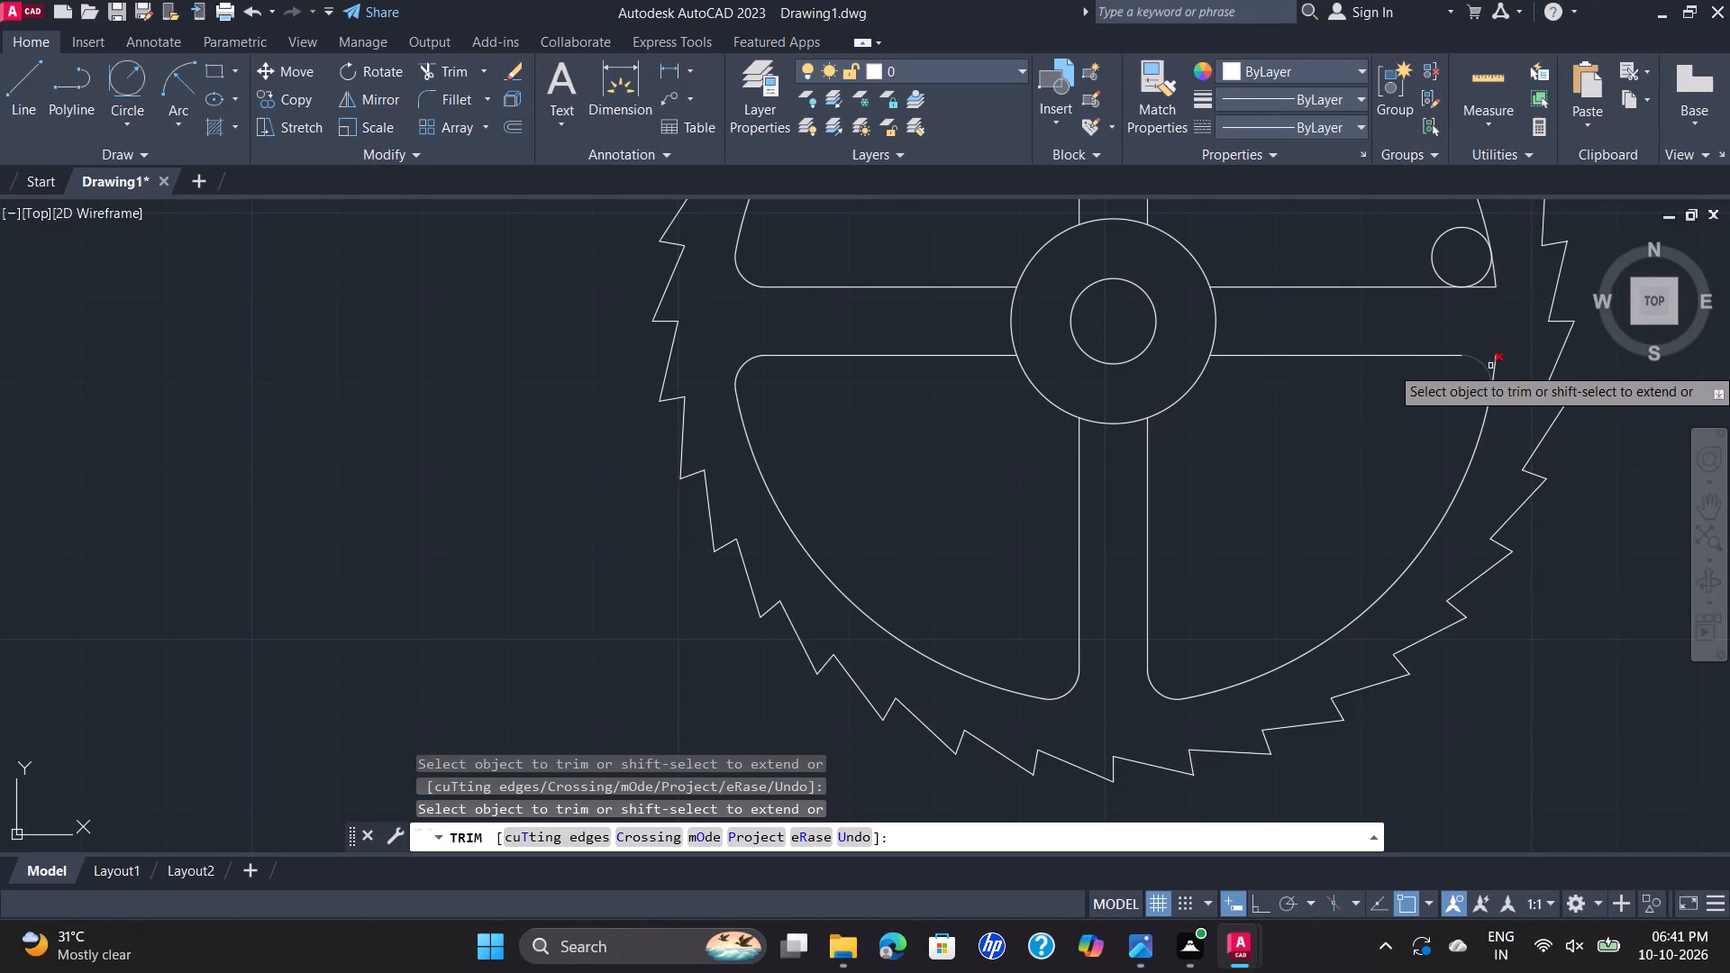
{"action": "left_click", "coordinate": [1498, 367]}
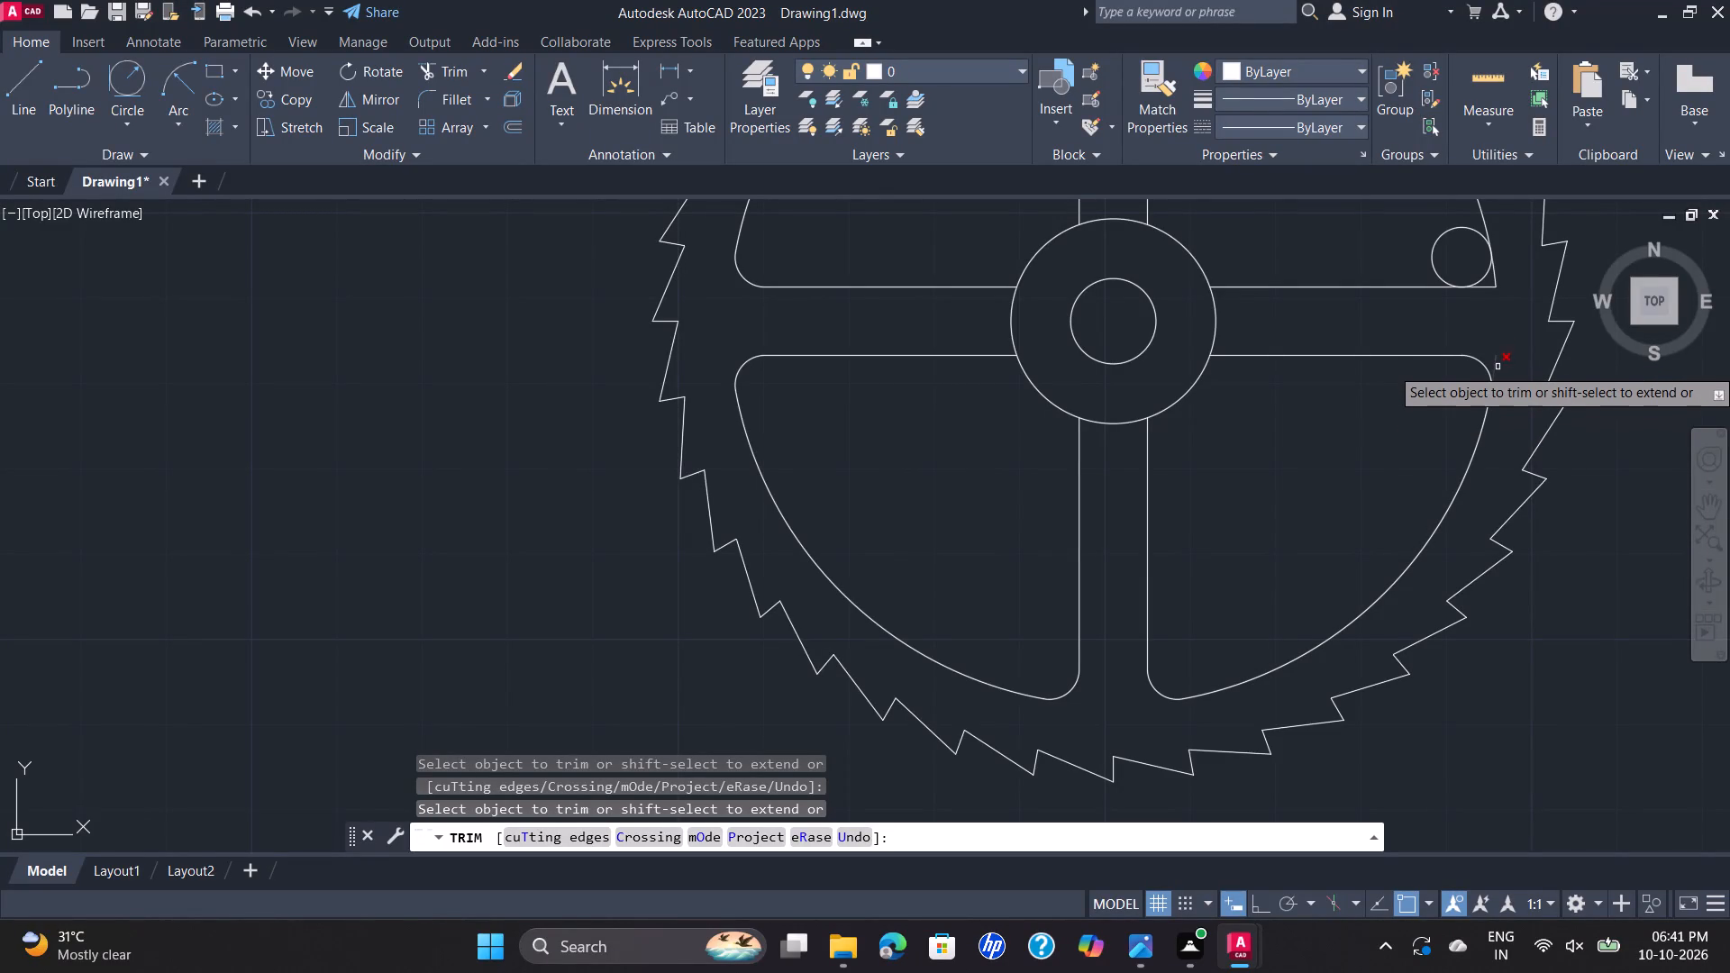
Trim the tangent circle and leftover edge ends where the upper-right opening's horizontal spoke edge meets its outer arc, leaving a rounded corner.
{"action": "left_click", "coordinate": [1438, 243]}
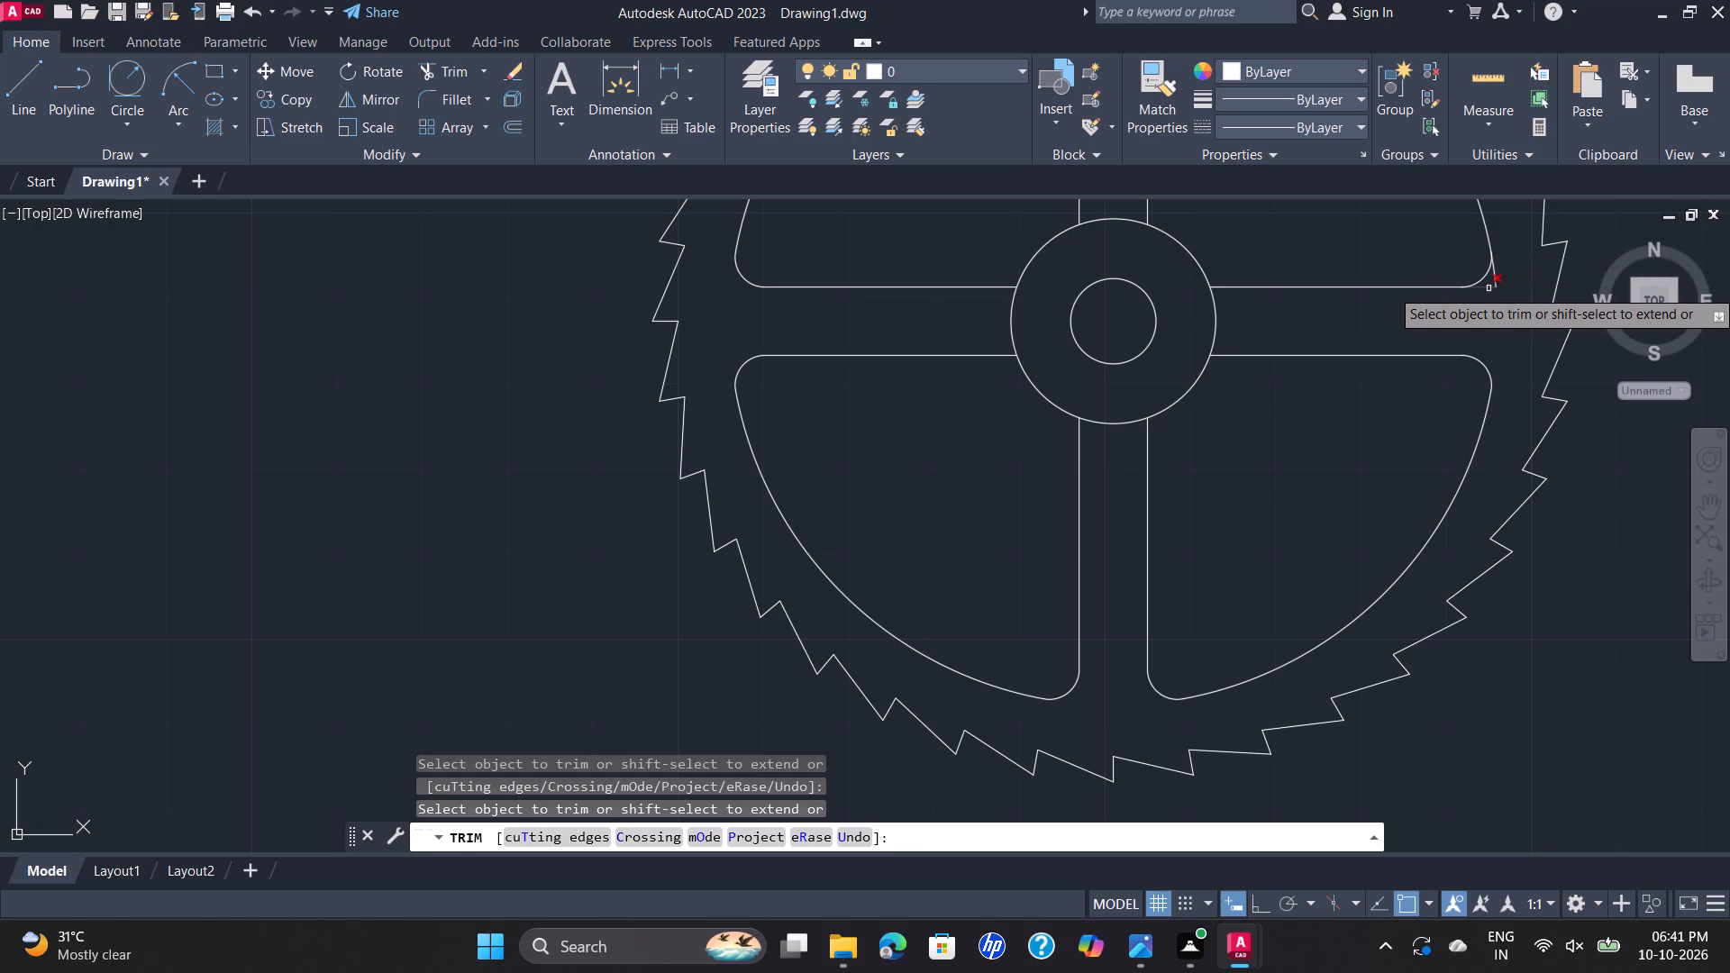
{"action": "left_click", "coordinate": [1489, 288]}
{"action": "left_click", "coordinate": [1496, 280]}
Trim the upper-right opening's tangent circle and corner ends at the vertical spoke edge, including the outer arc across the upper spoke.
{"action": "scroll", "coordinate": [1496, 280], "scroll_direction": "down", "scroll_amount": 2}
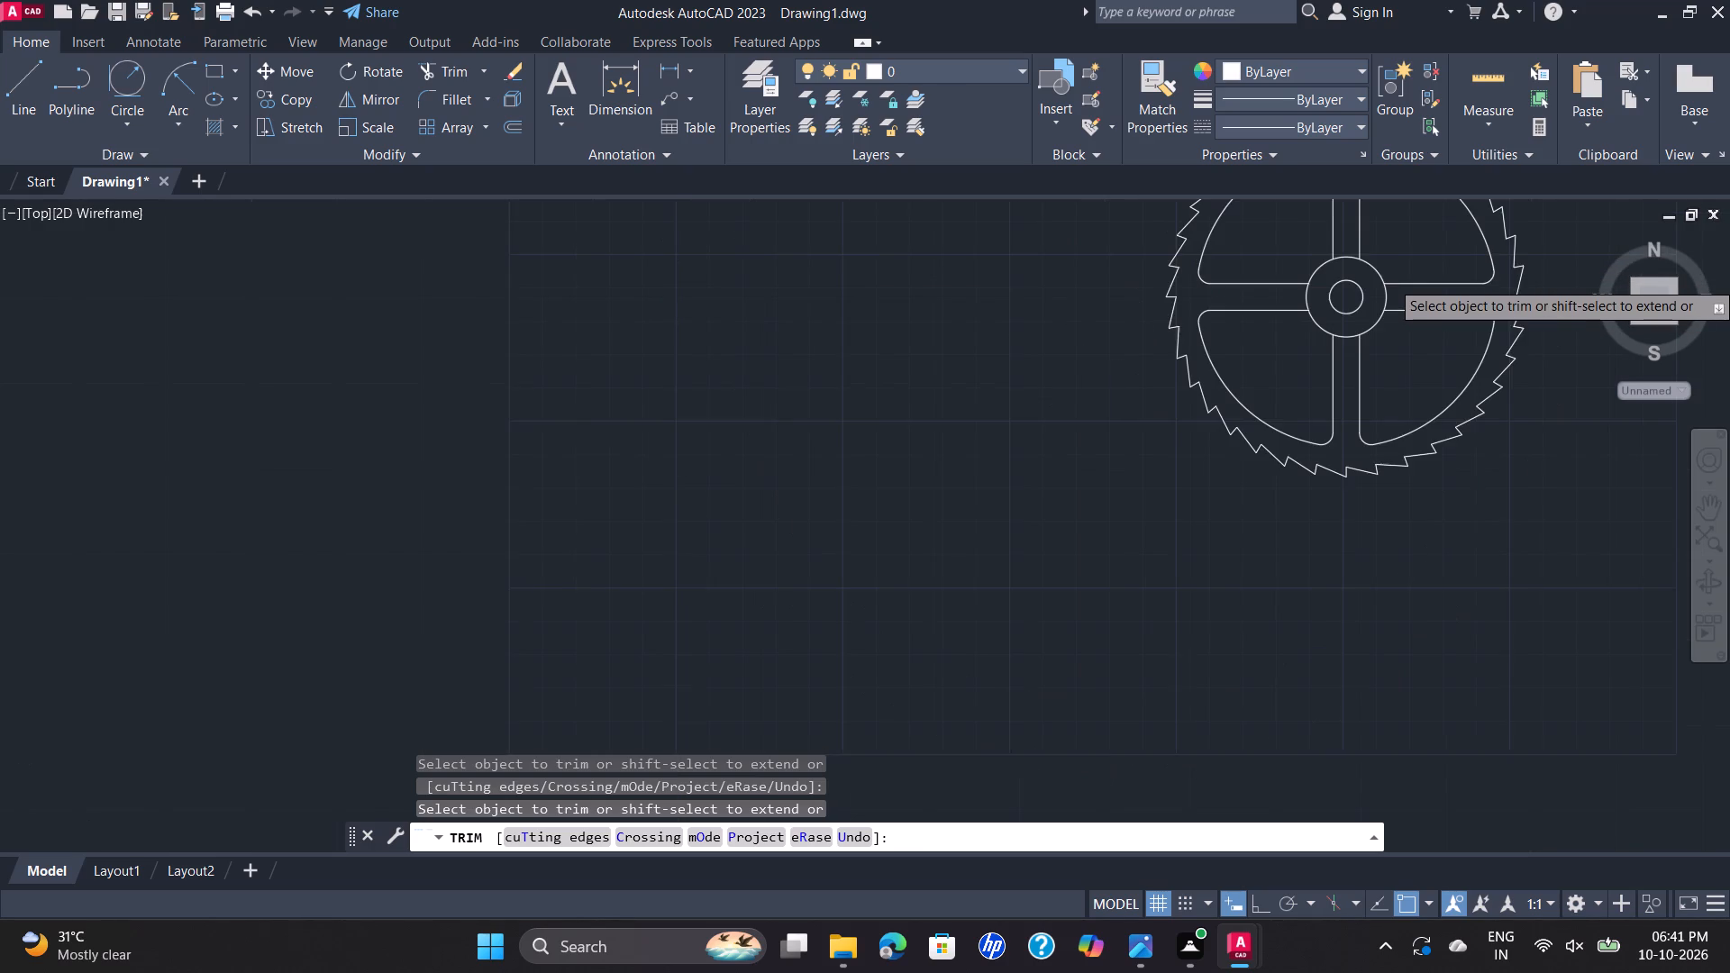
{"action": "scroll", "coordinate": [1496, 280], "scroll_direction": "down", "scroll_amount": 1}
{"action": "middle_click_drag", "start_coordinate": [1453, 257], "coordinate": [1426, 347]}
{"action": "scroll", "coordinate": [1452, 257], "scroll_direction": "down", "scroll_amount": 1}
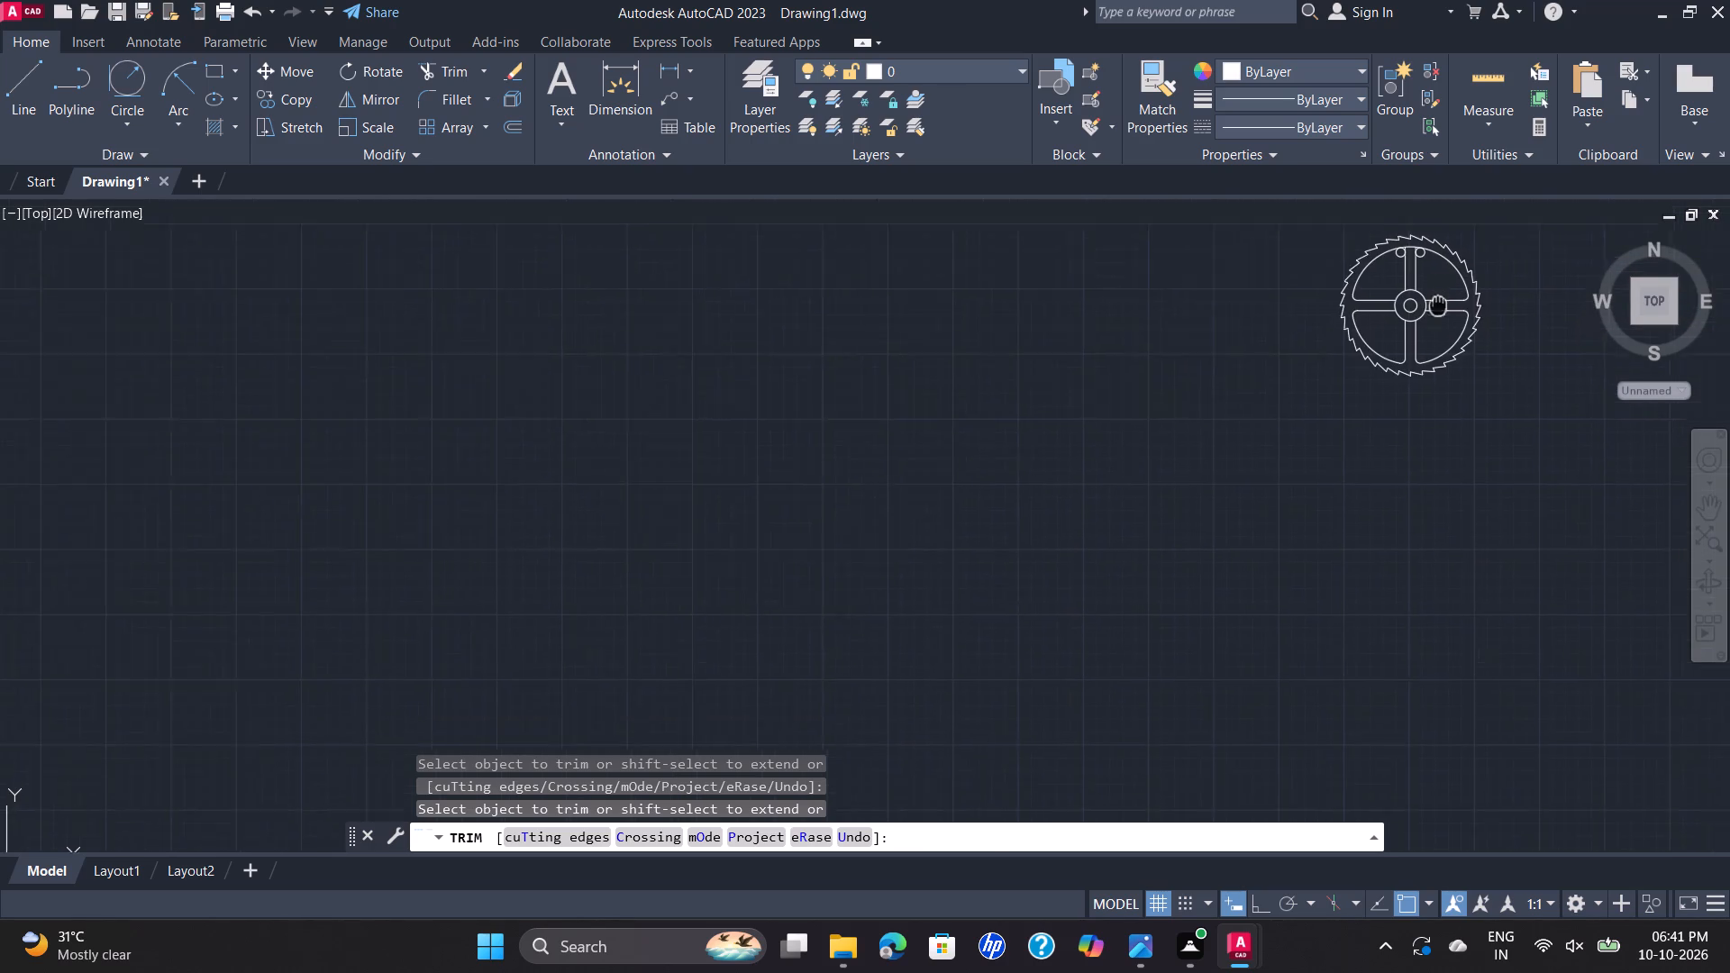
{"action": "middle_click_drag", "start_coordinate": [1426, 347], "coordinate": [1197, 584]}
{"action": "scroll", "coordinate": [1188, 574], "scroll_direction": "up", "scroll_amount": 3}
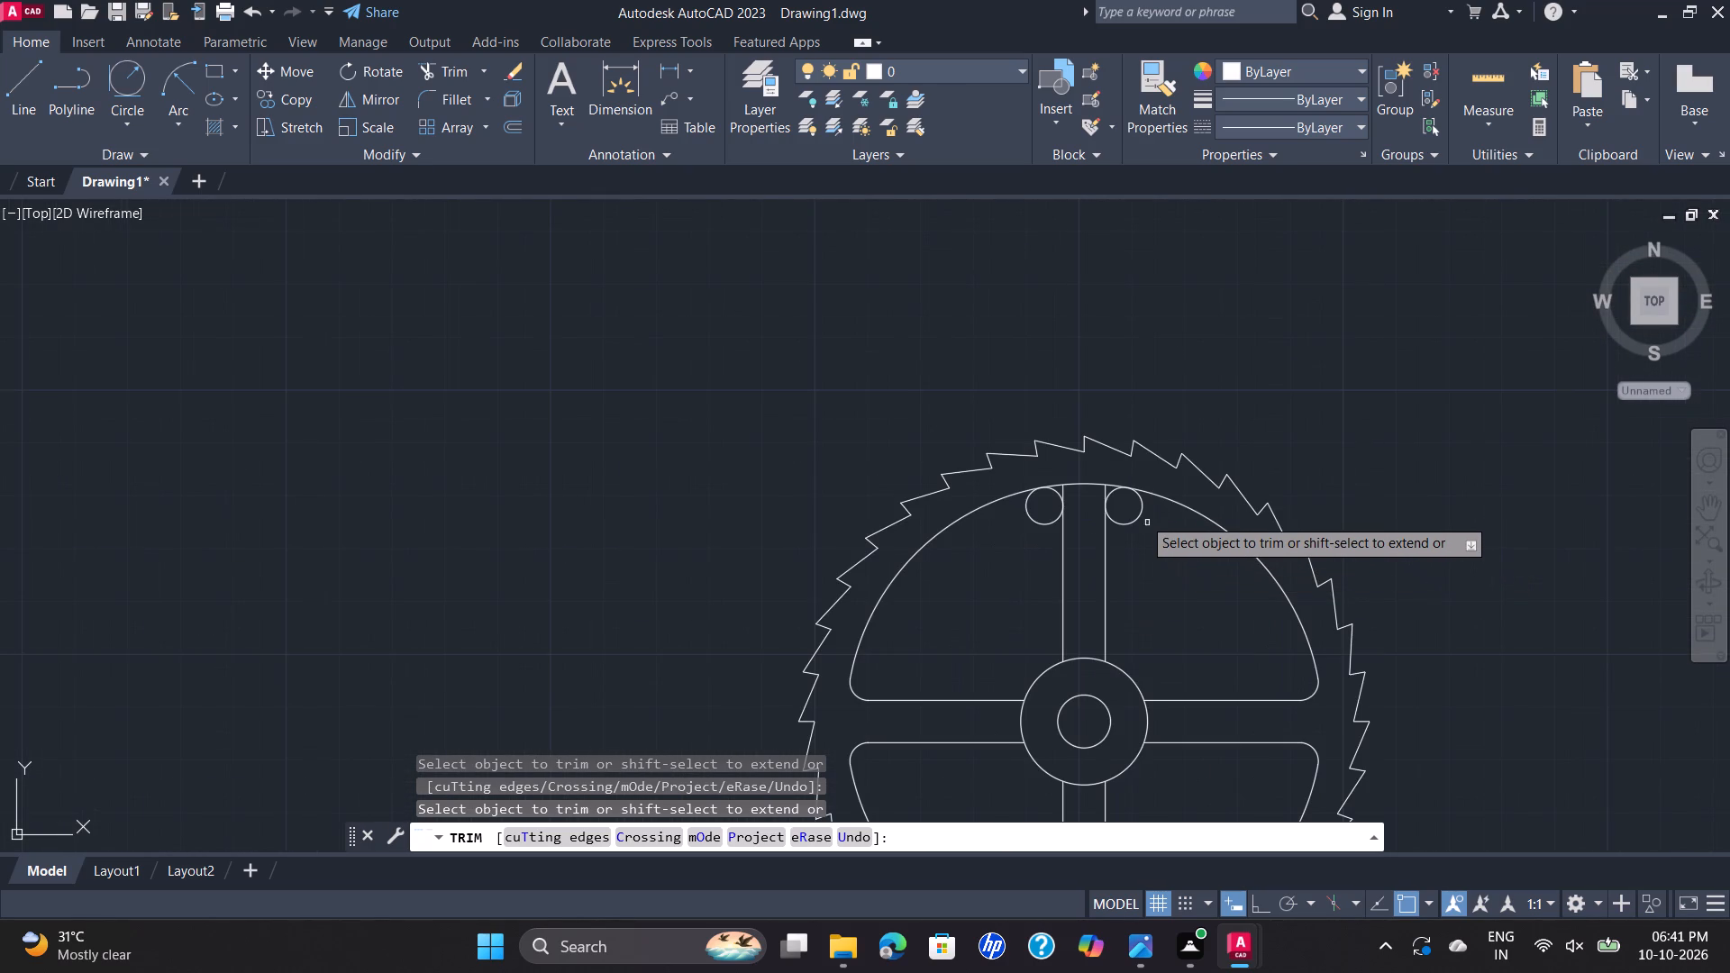
{"action": "left_click", "coordinate": [1139, 513]}
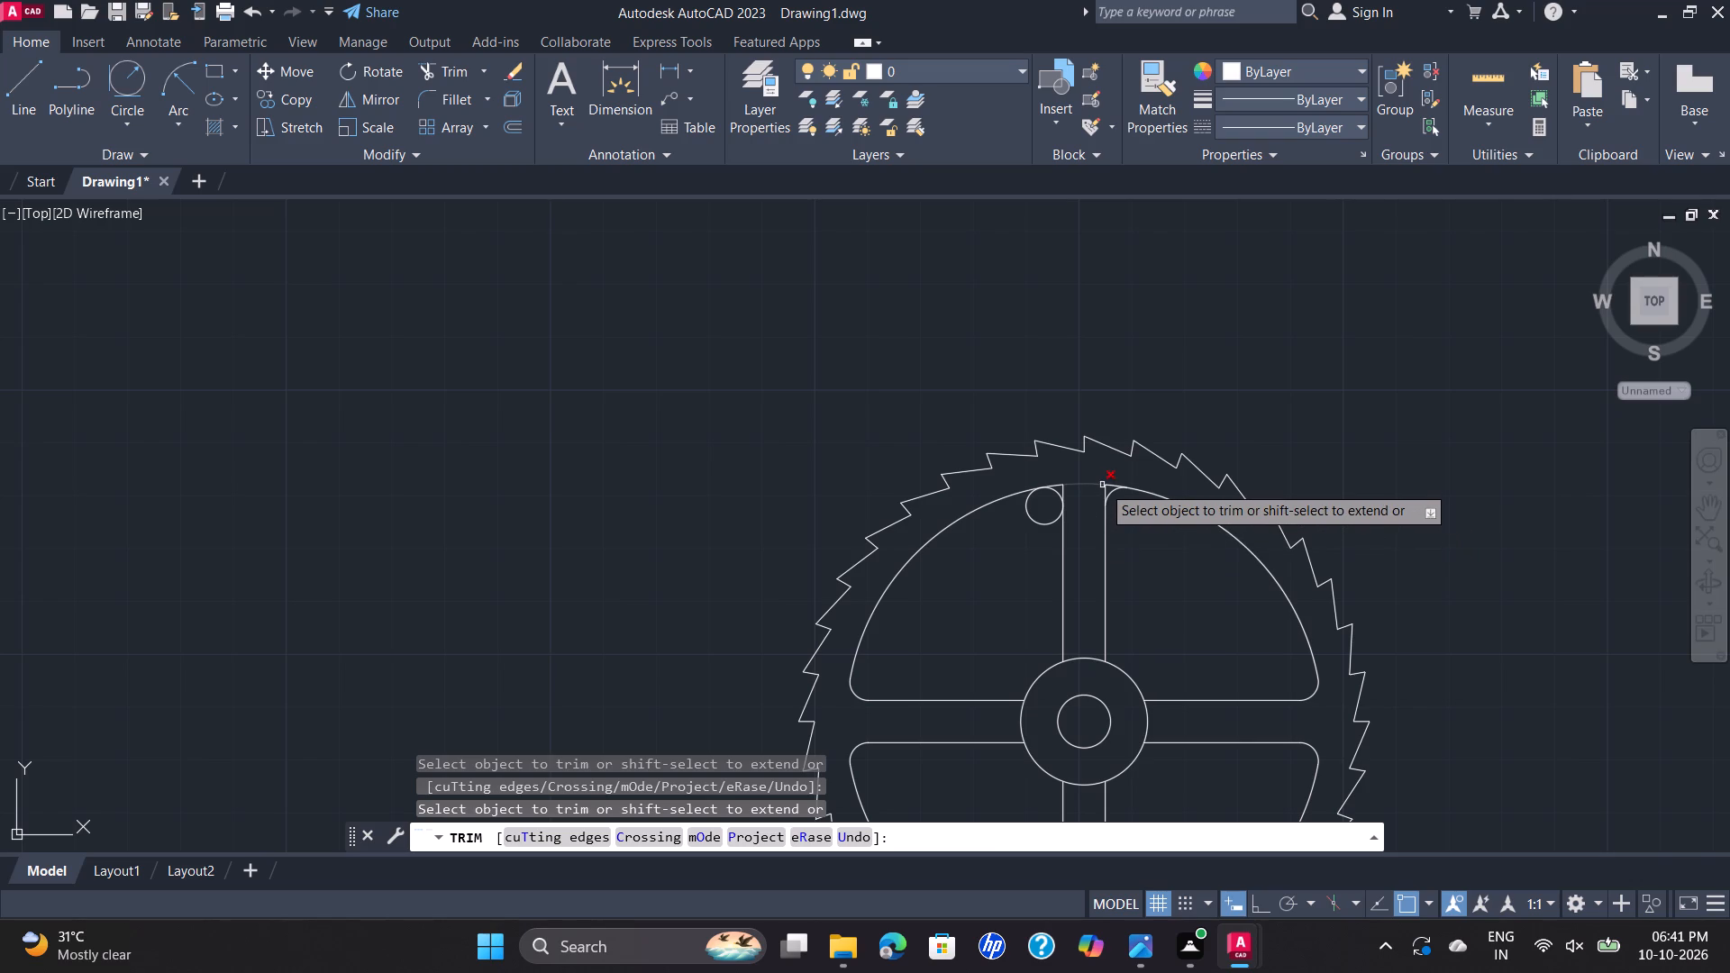
{"action": "left_click", "coordinate": [1100, 485]}
{"action": "scroll", "coordinate": [1105, 486], "scroll_direction": "up", "scroll_amount": 2}
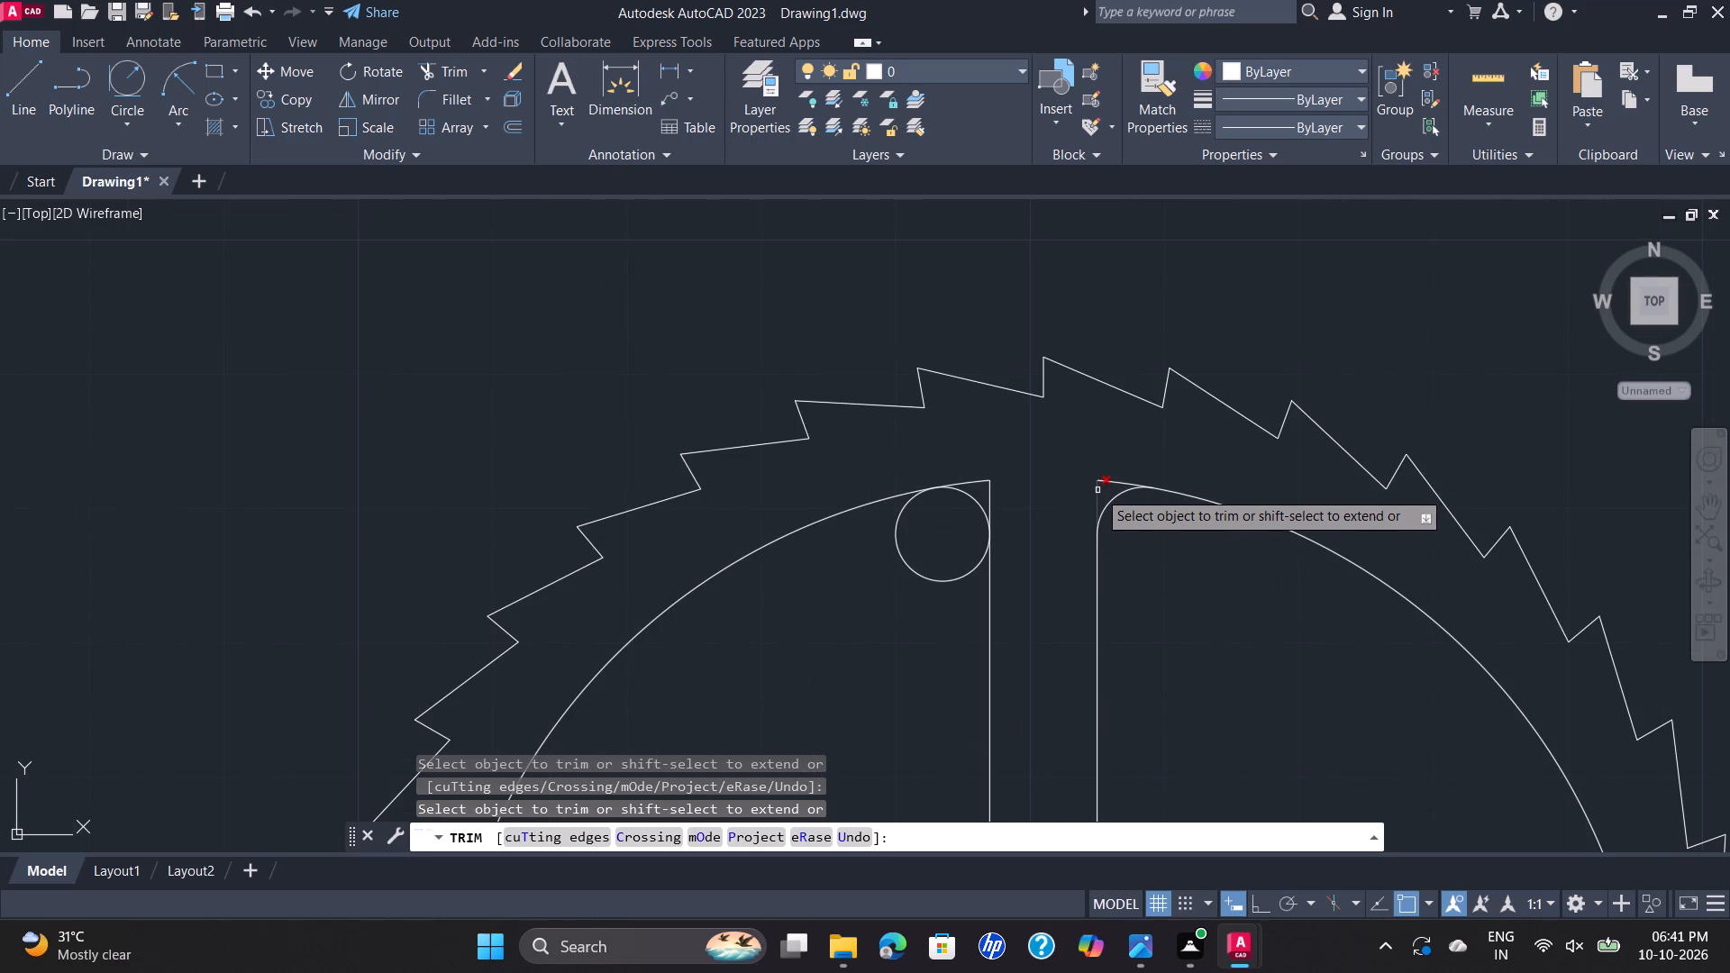
{"action": "left_click", "coordinate": [1093, 493]}
{"action": "left_click", "coordinate": [1128, 472]}
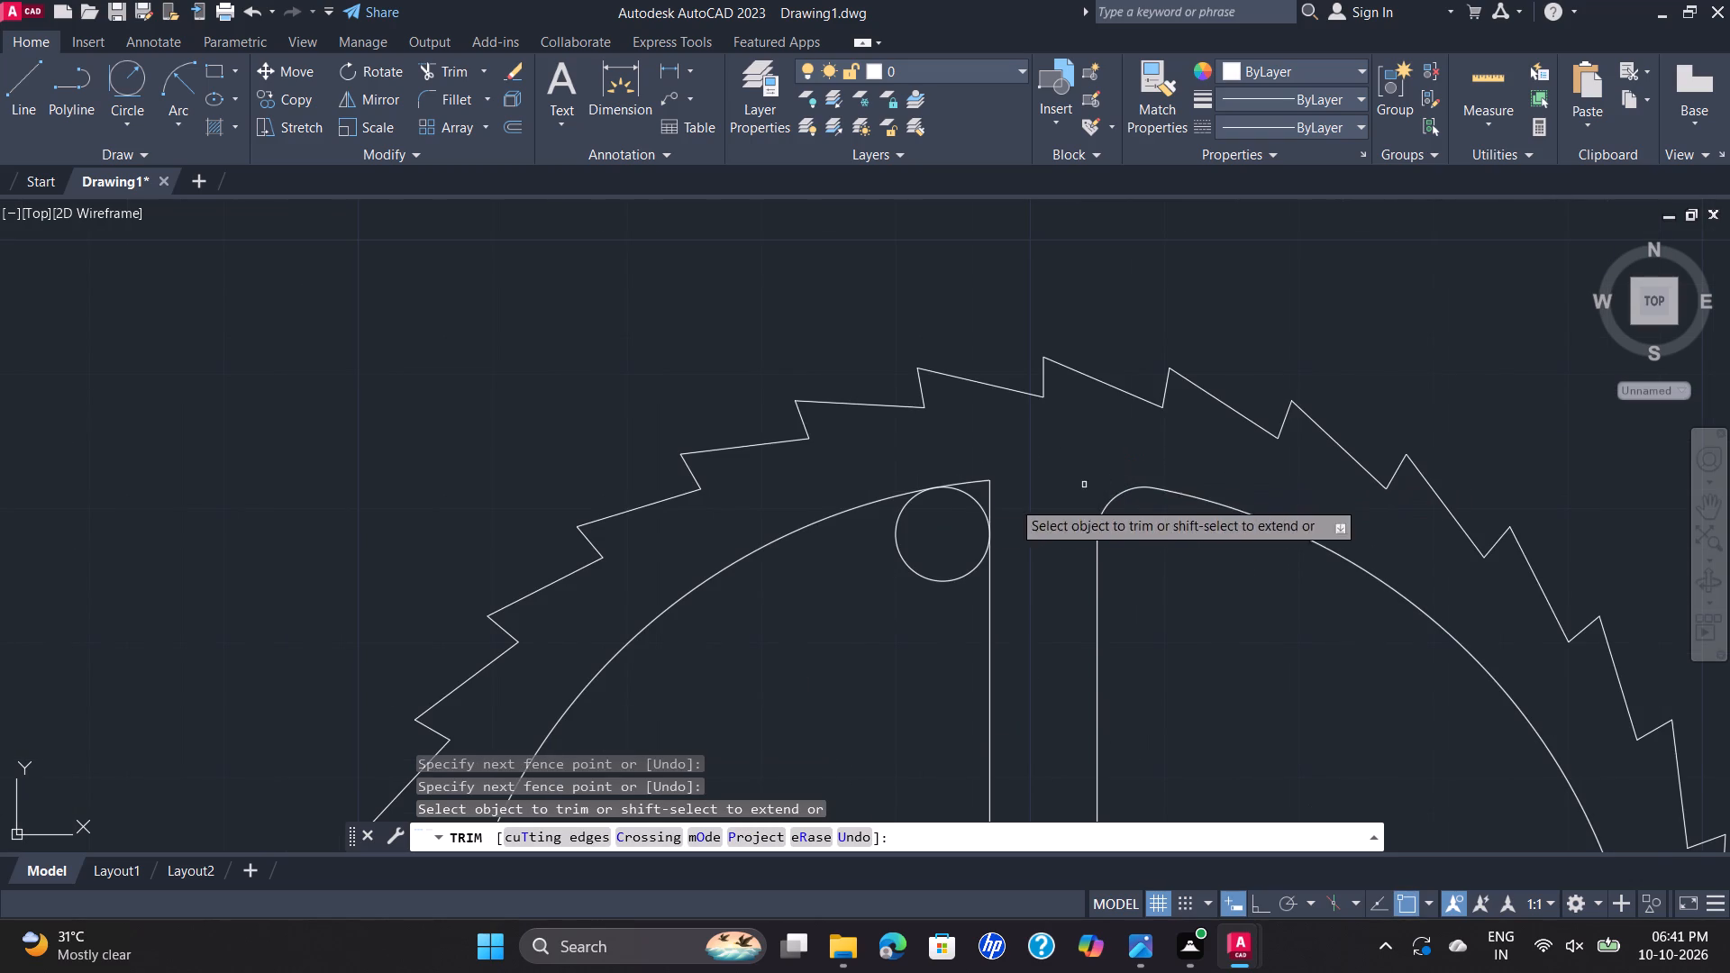
Trim the upper-left opening's tangent circle and corner ends at the vertical spoke edge, leaving a rounded corner.
{"action": "left_click", "coordinate": [953, 461]}
{"action": "left_click", "coordinate": [1000, 504]}
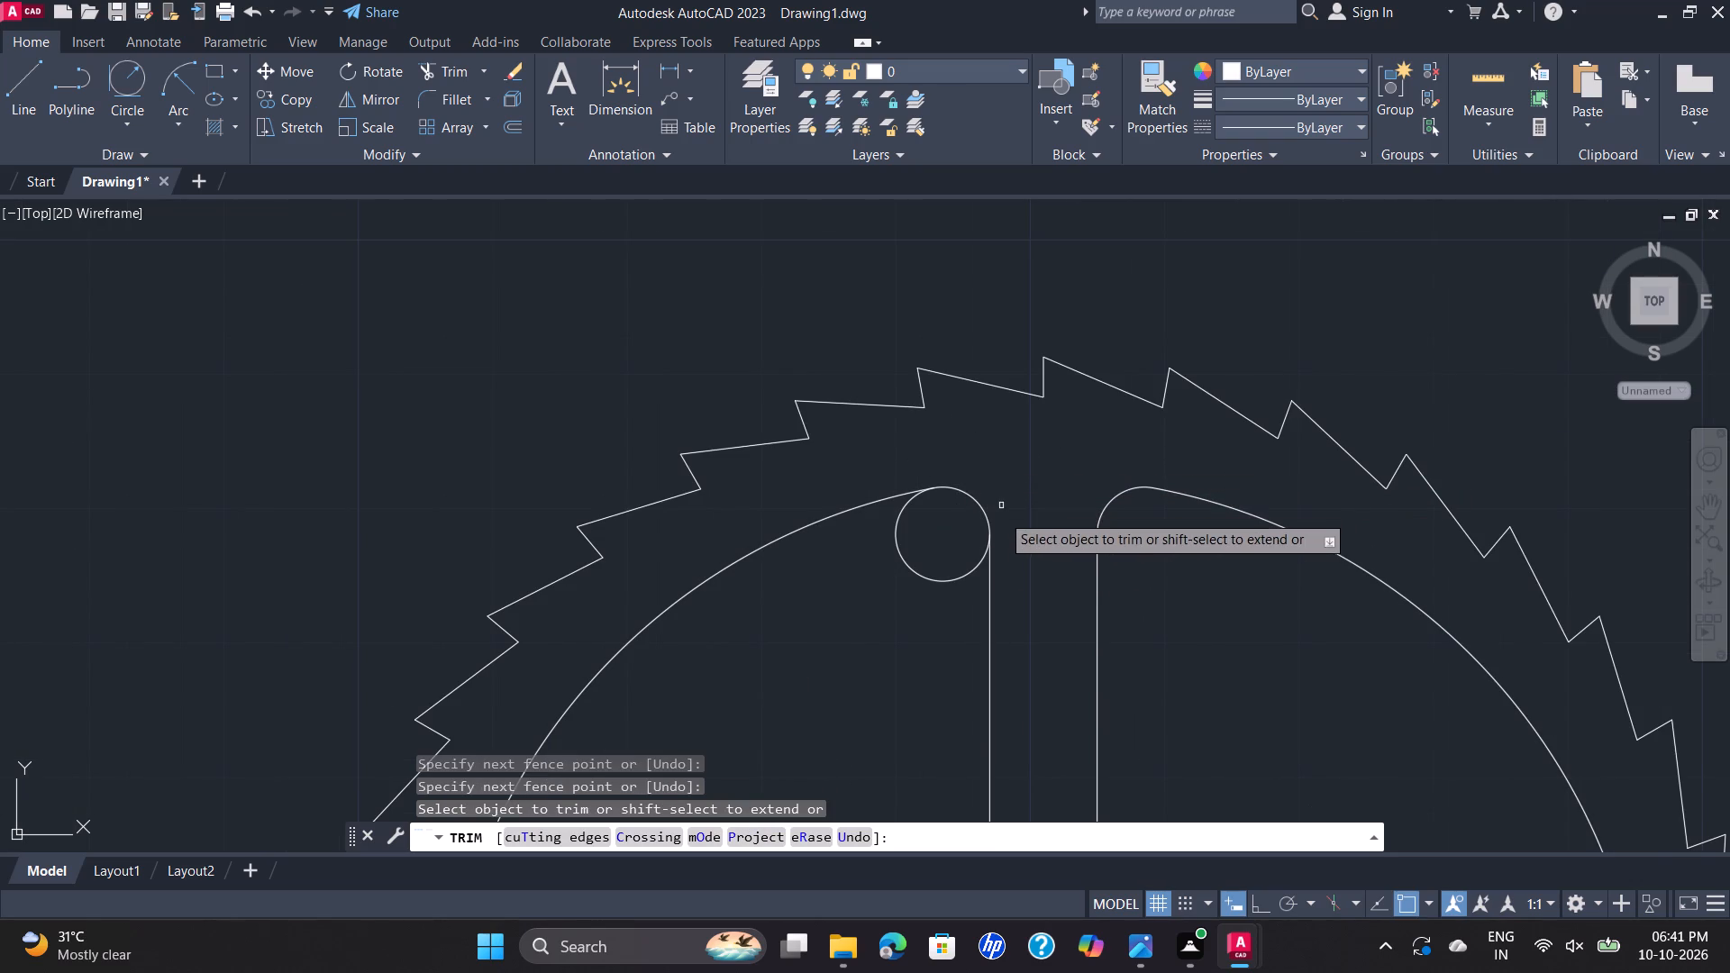
{"action": "left_click", "coordinate": [976, 573]}
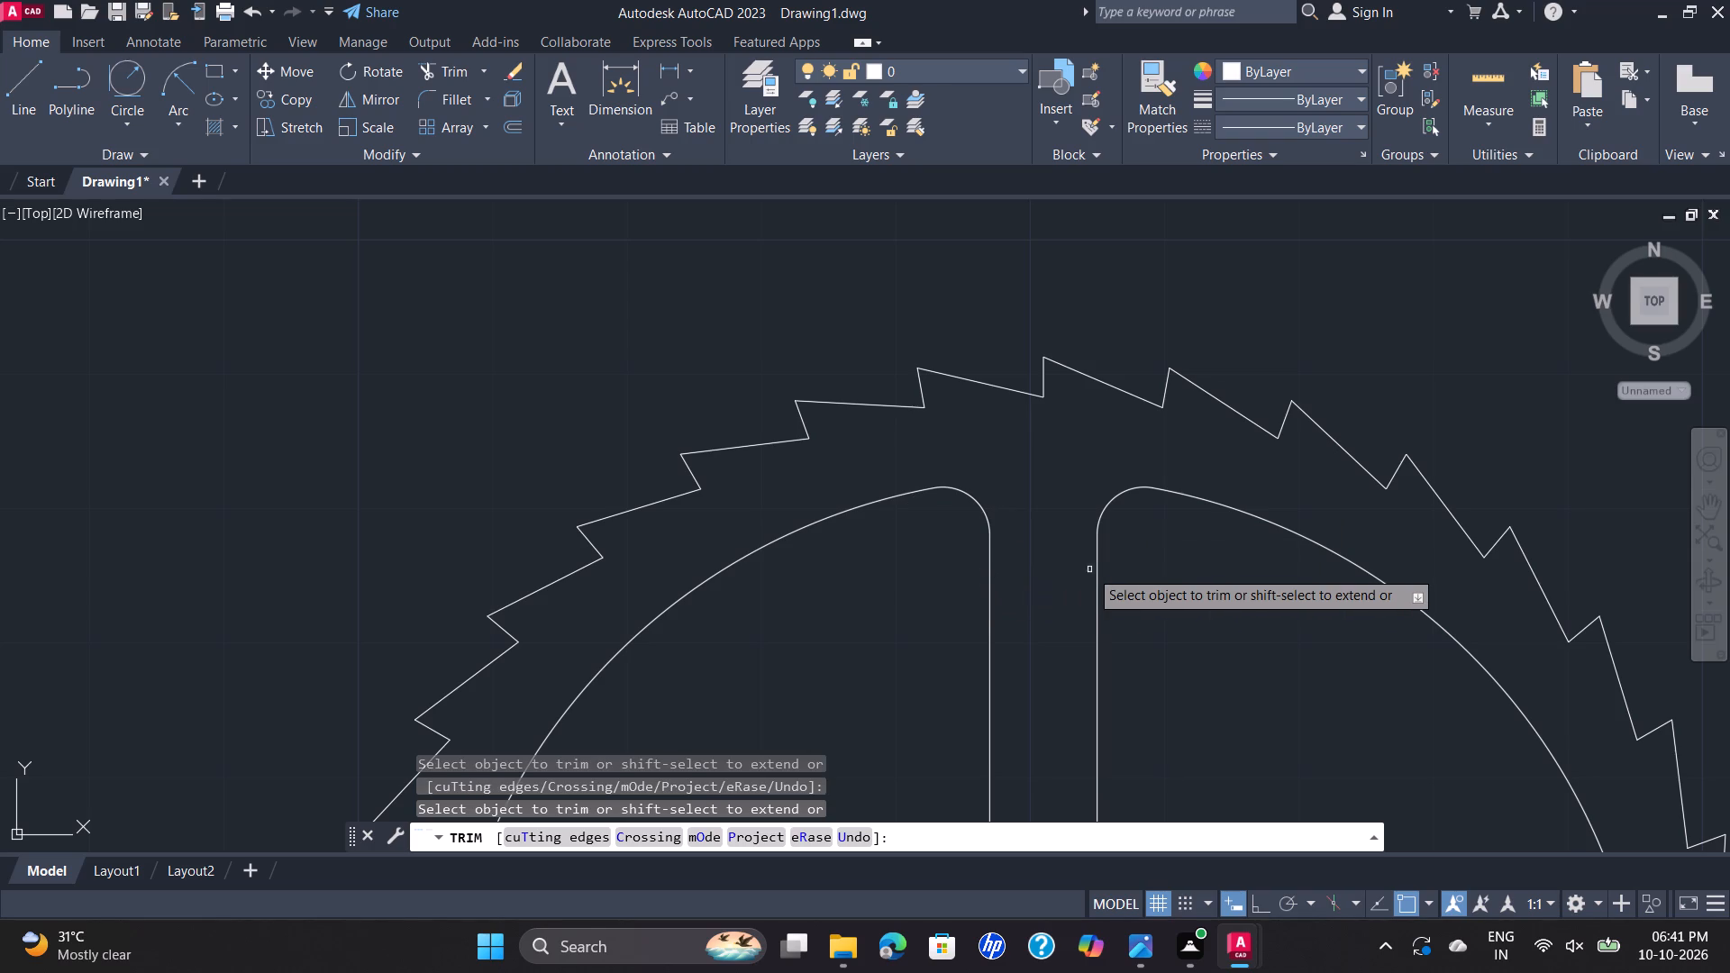
{"action": "scroll", "coordinate": [1089, 569], "scroll_direction": "up", "scroll_amount": 1}
{"action": "scroll", "coordinate": [1089, 569], "scroll_direction": "down", "scroll_amount": 3}
{"action": "scroll", "coordinate": [1170, 655], "scroll_direction": "down", "scroll_amount": 1}
{"action": "scroll", "coordinate": [1195, 706], "scroll_direction": "up", "scroll_amount": 1}
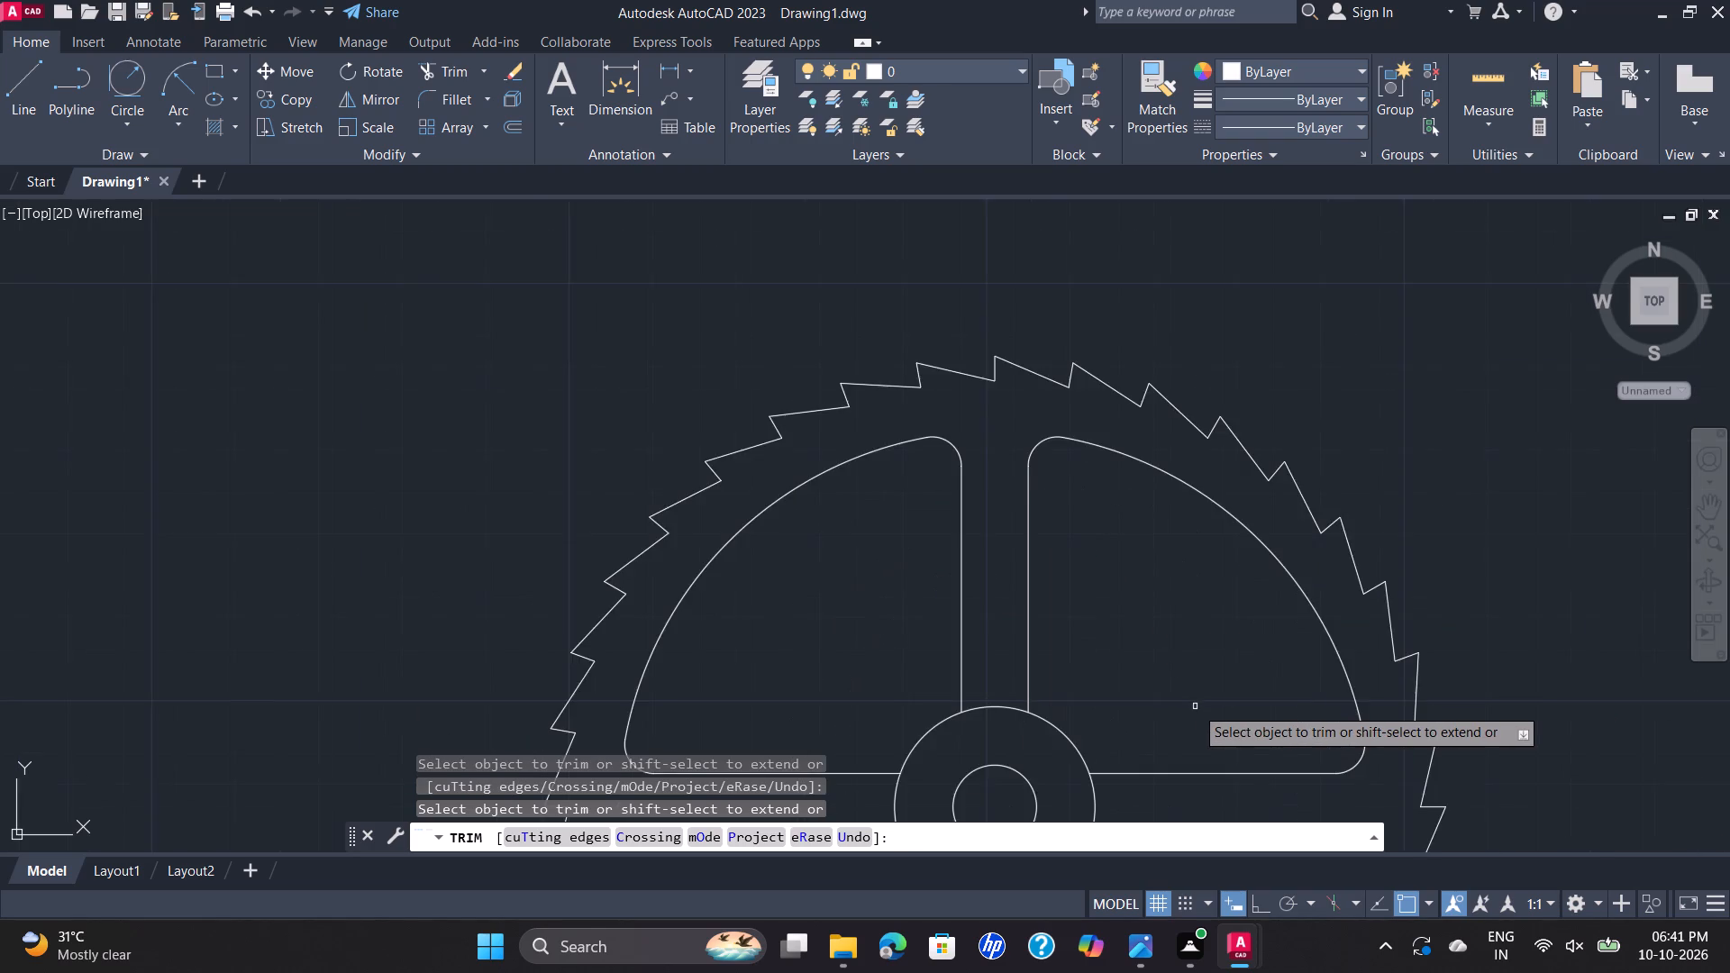
{"action": "scroll", "coordinate": [1195, 706], "scroll_direction": "down", "scroll_amount": 2}
{"action": "middle_click_drag", "start_coordinate": [1194, 706], "coordinate": [1126, 531]}
{"action": "scroll", "coordinate": [1127, 531], "scroll_direction": "up", "scroll_amount": 1}
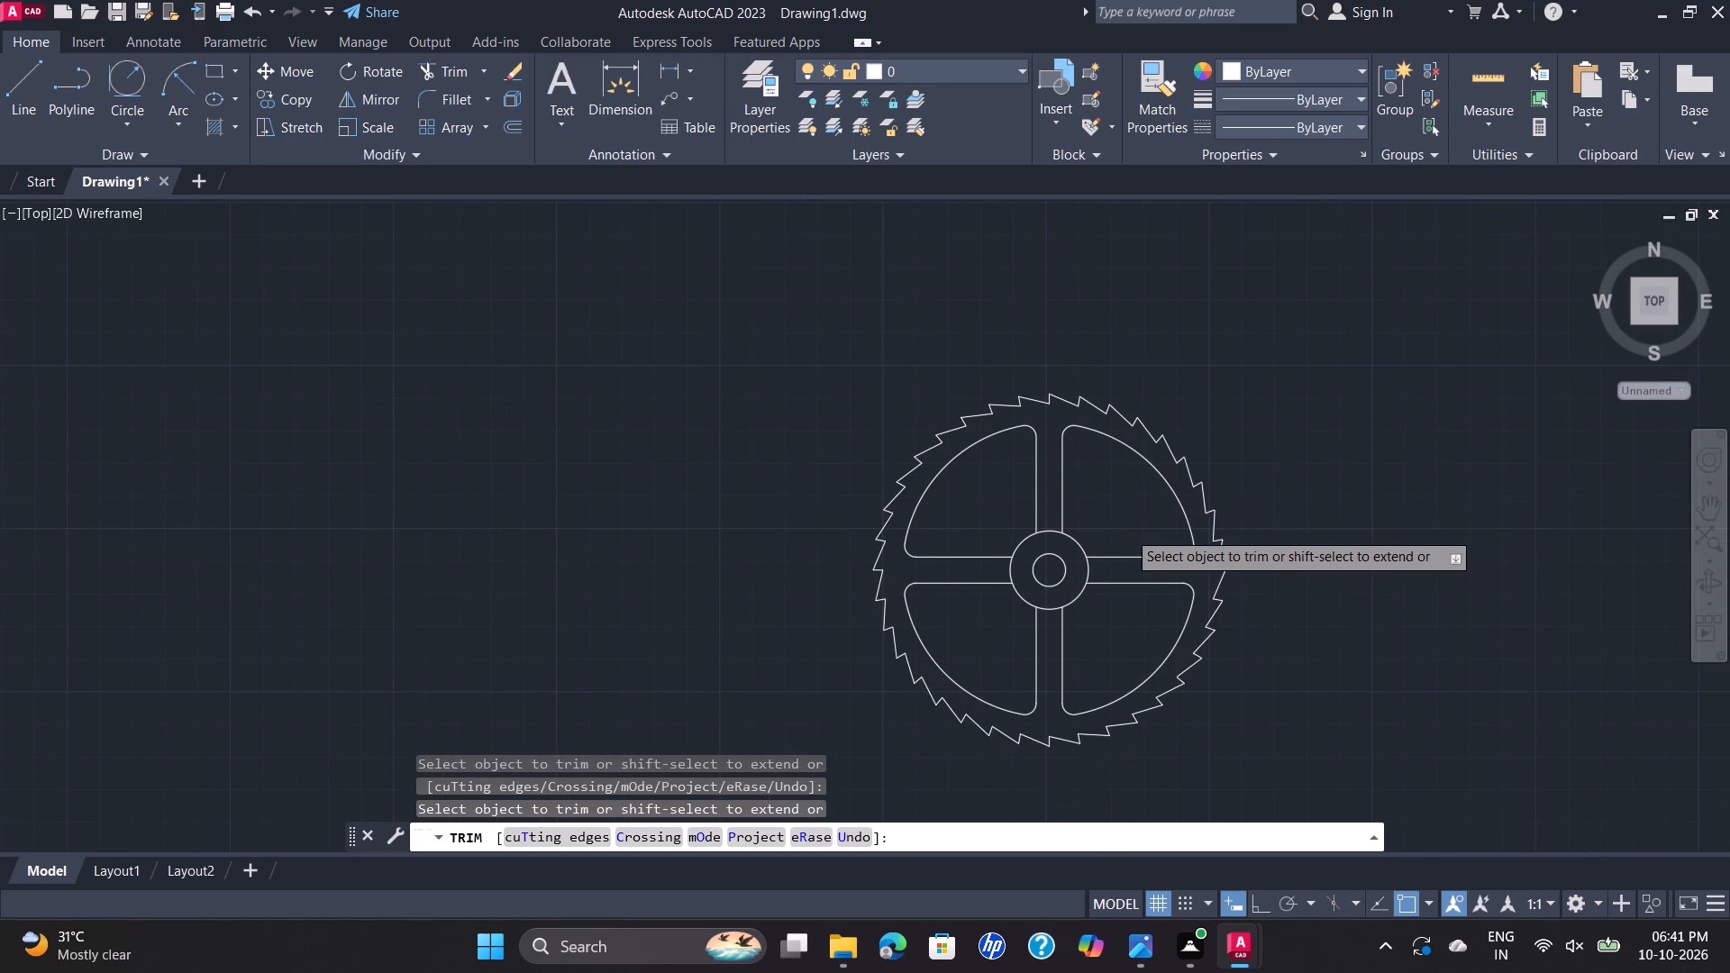
{"action": "key", "text": "Escape"}
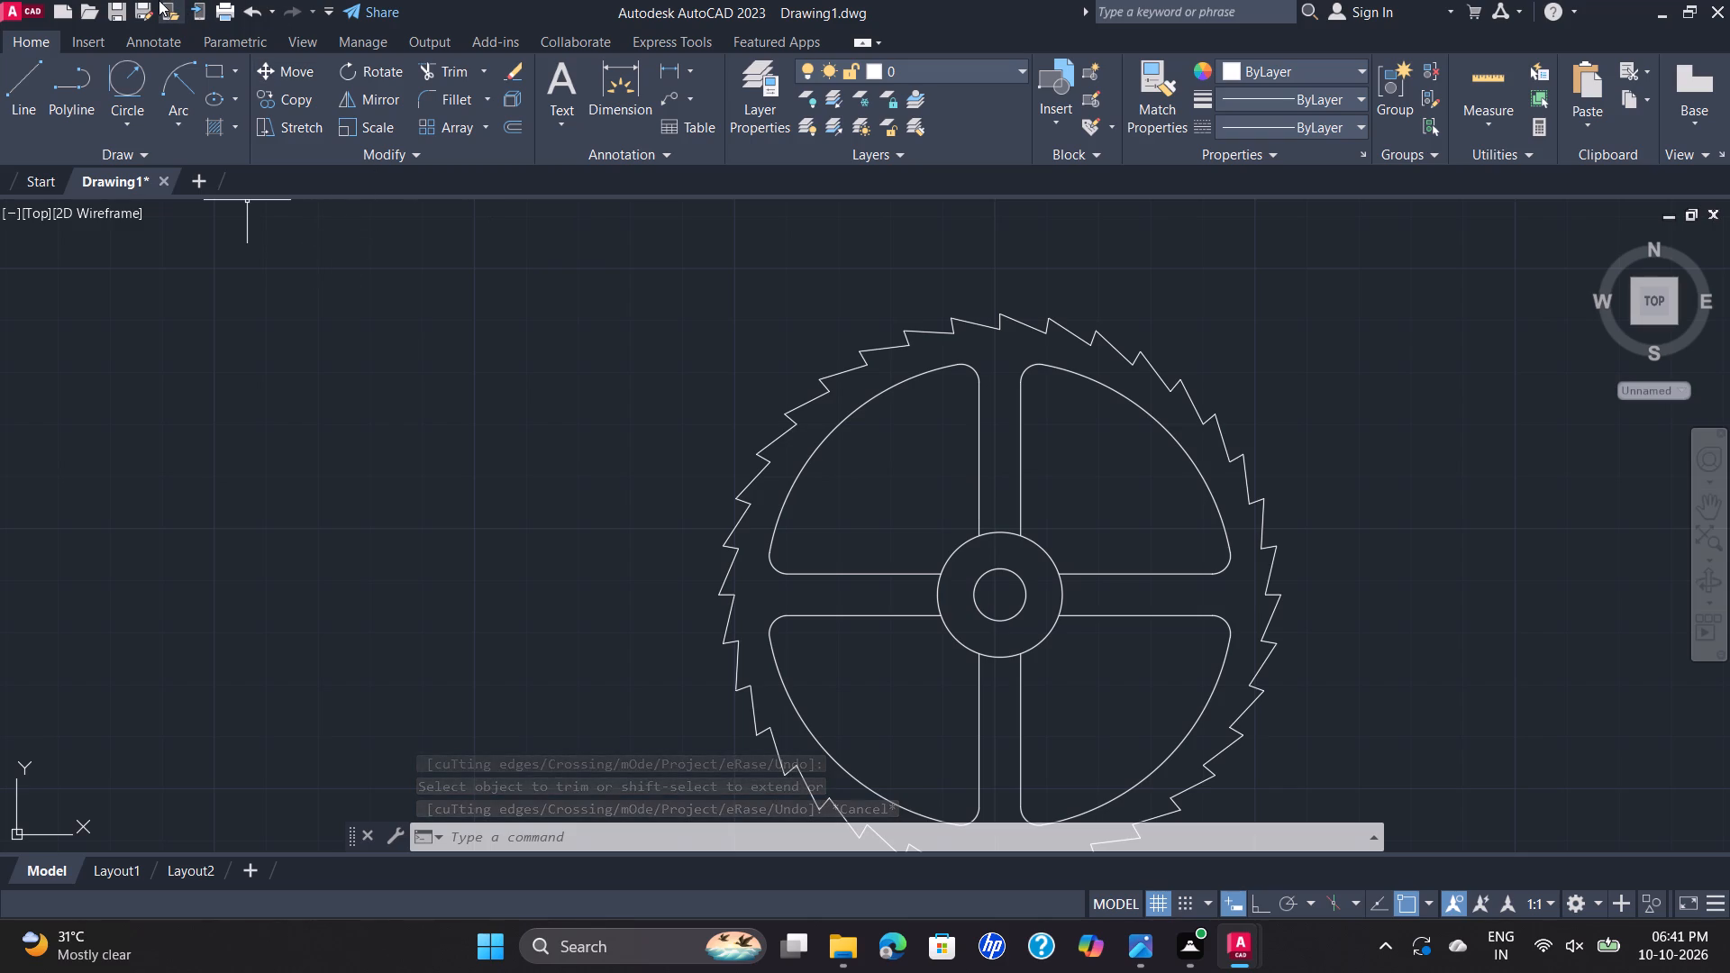
Draw a circle of radius 6.5 tangent to the upper-right opening's vertical and horizontal spoke edges beside the hub.
{"action": "left_click", "coordinate": [123, 81]}
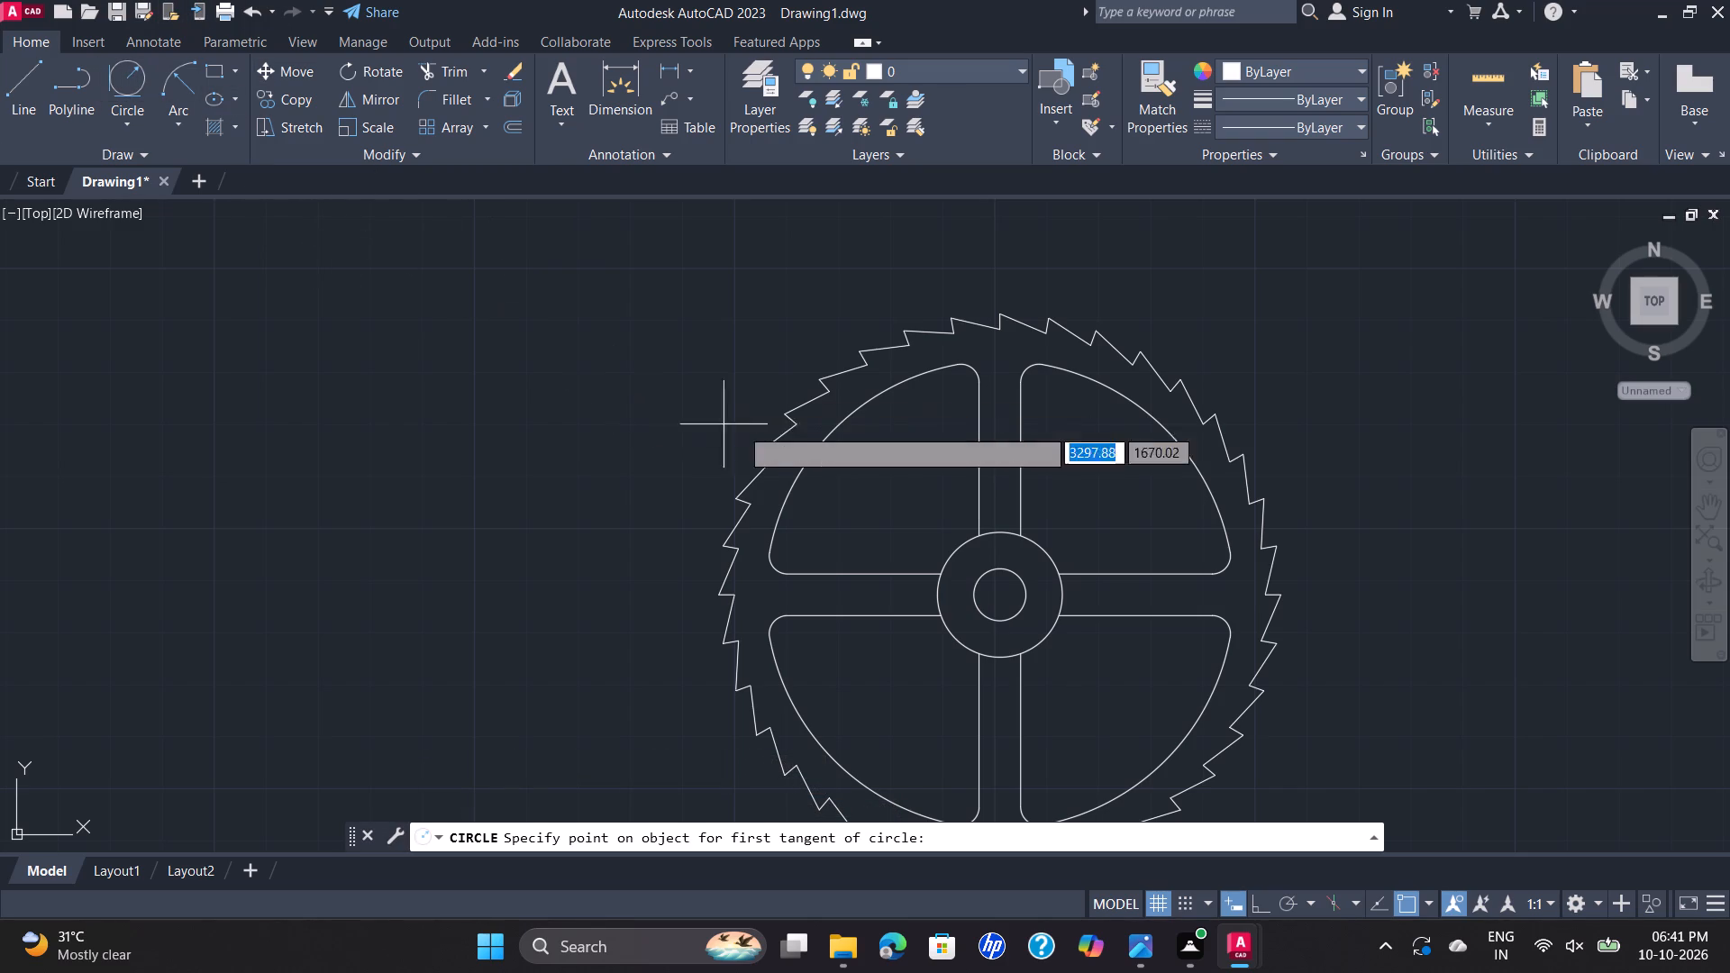
{"action": "left_click", "coordinate": [1023, 528]}
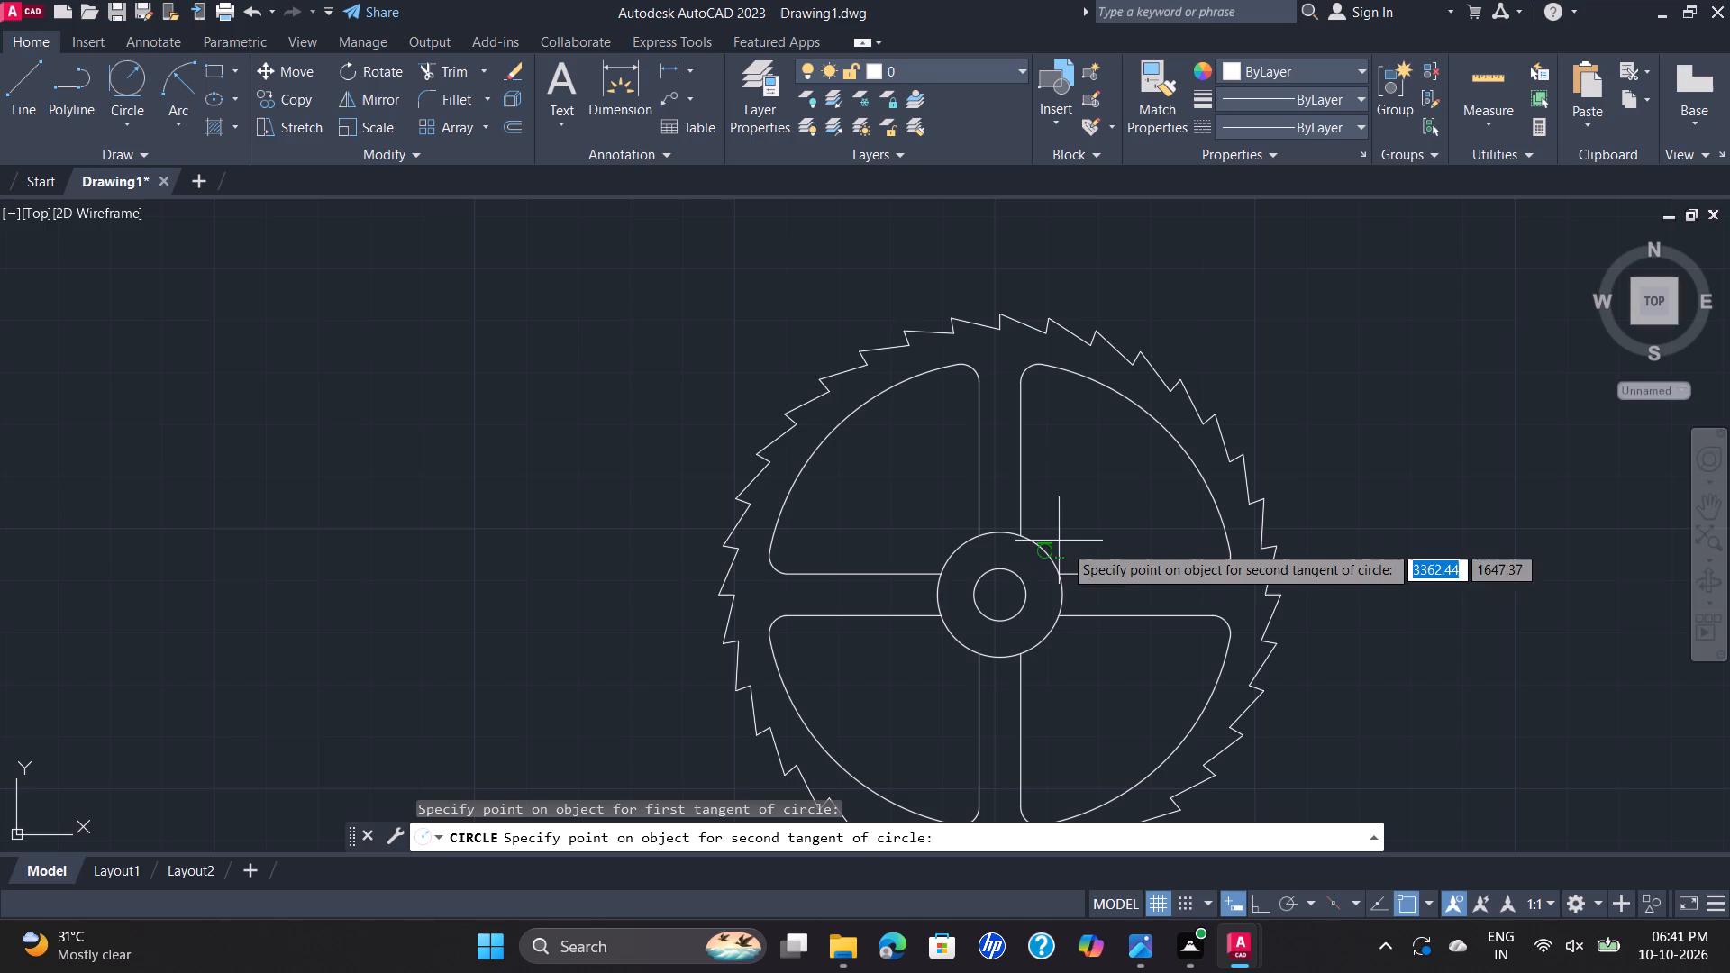
{"action": "left_click", "coordinate": [1076, 572]}
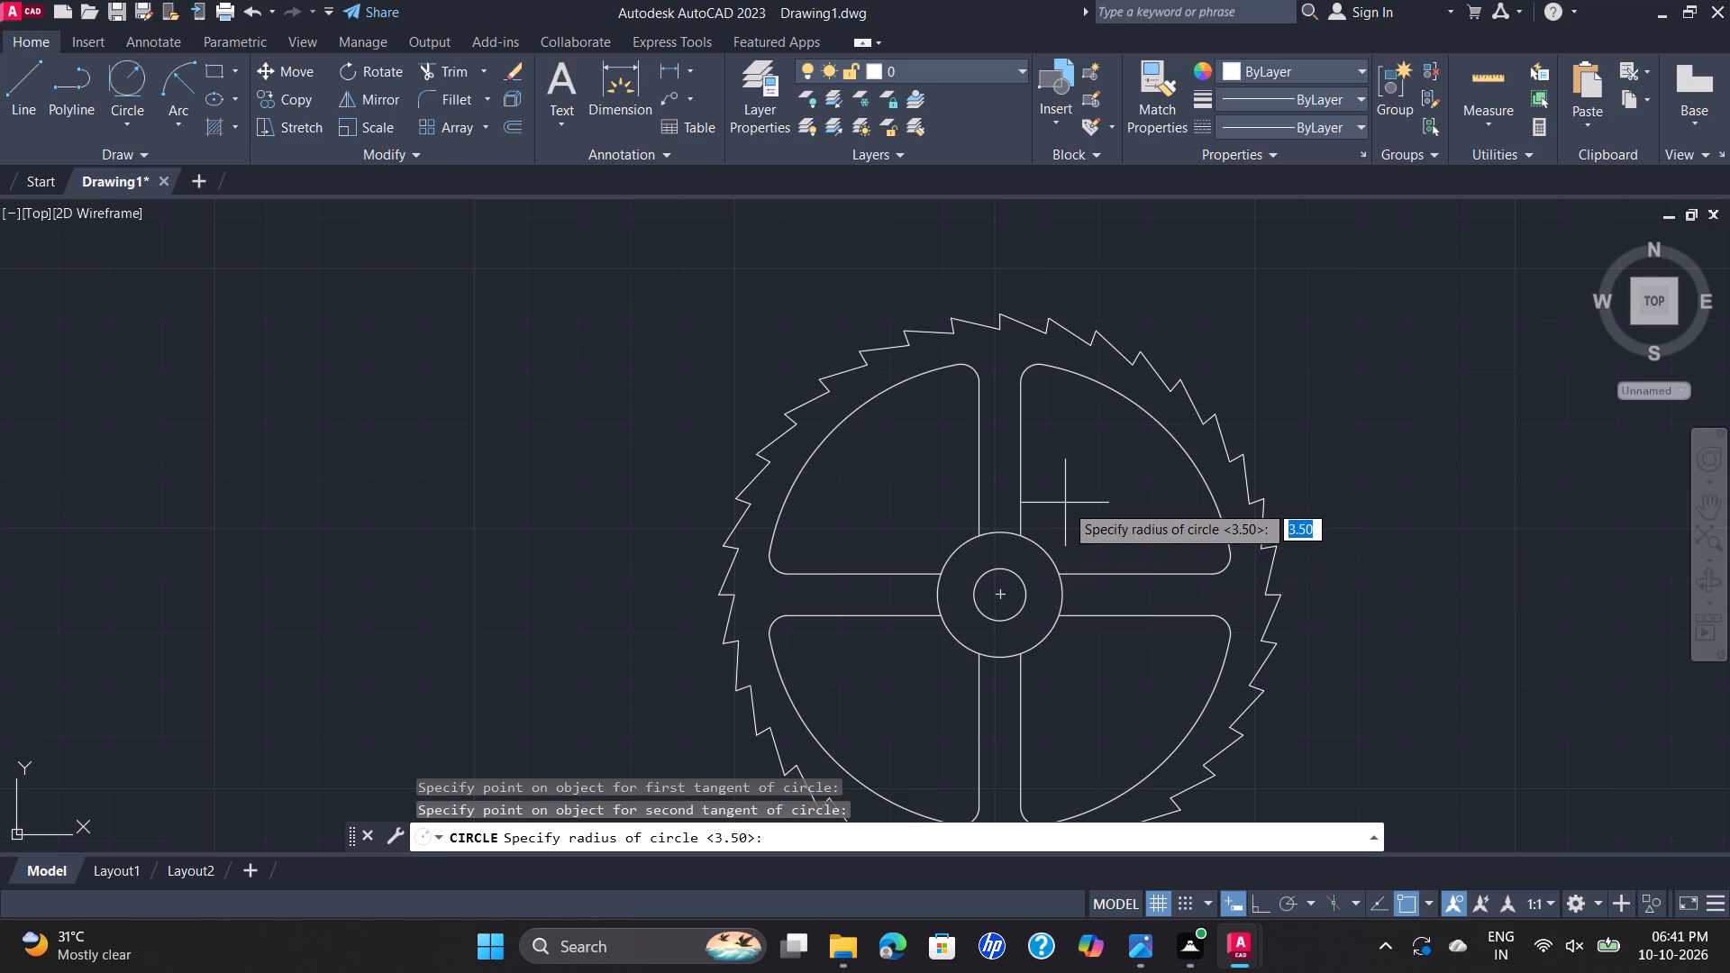
{"action": "key", "text": "6"}
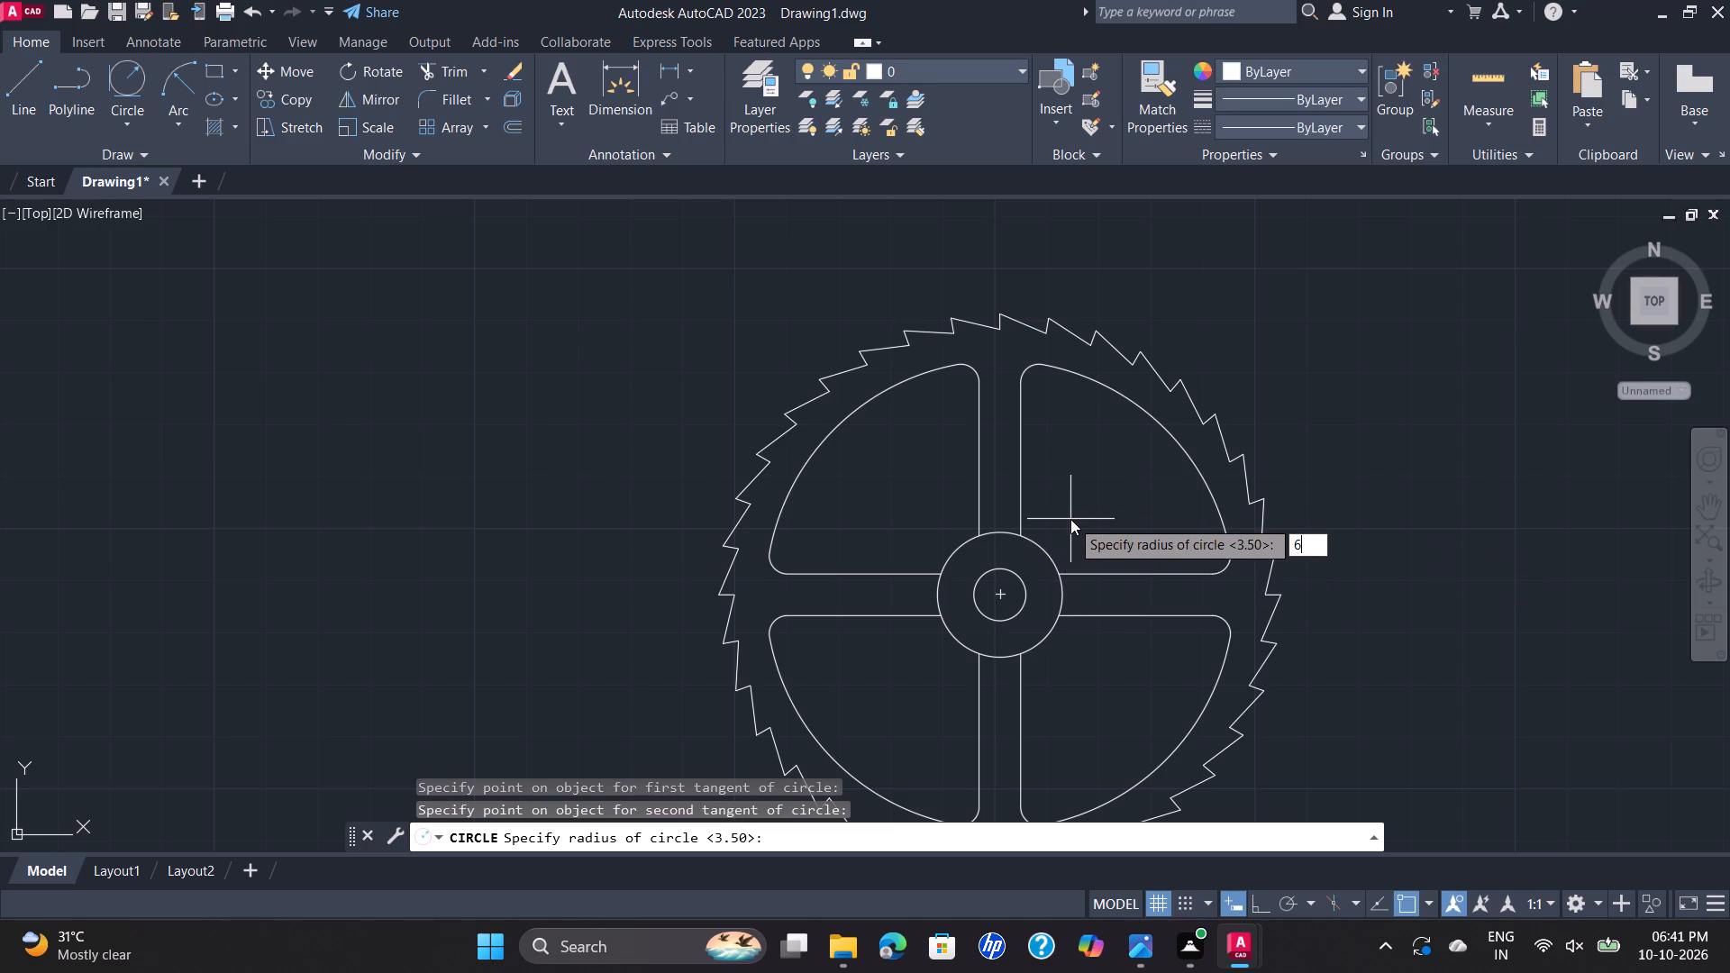
{"action": "type", "text": ".5"}
{"action": "key", "text": "Return"}
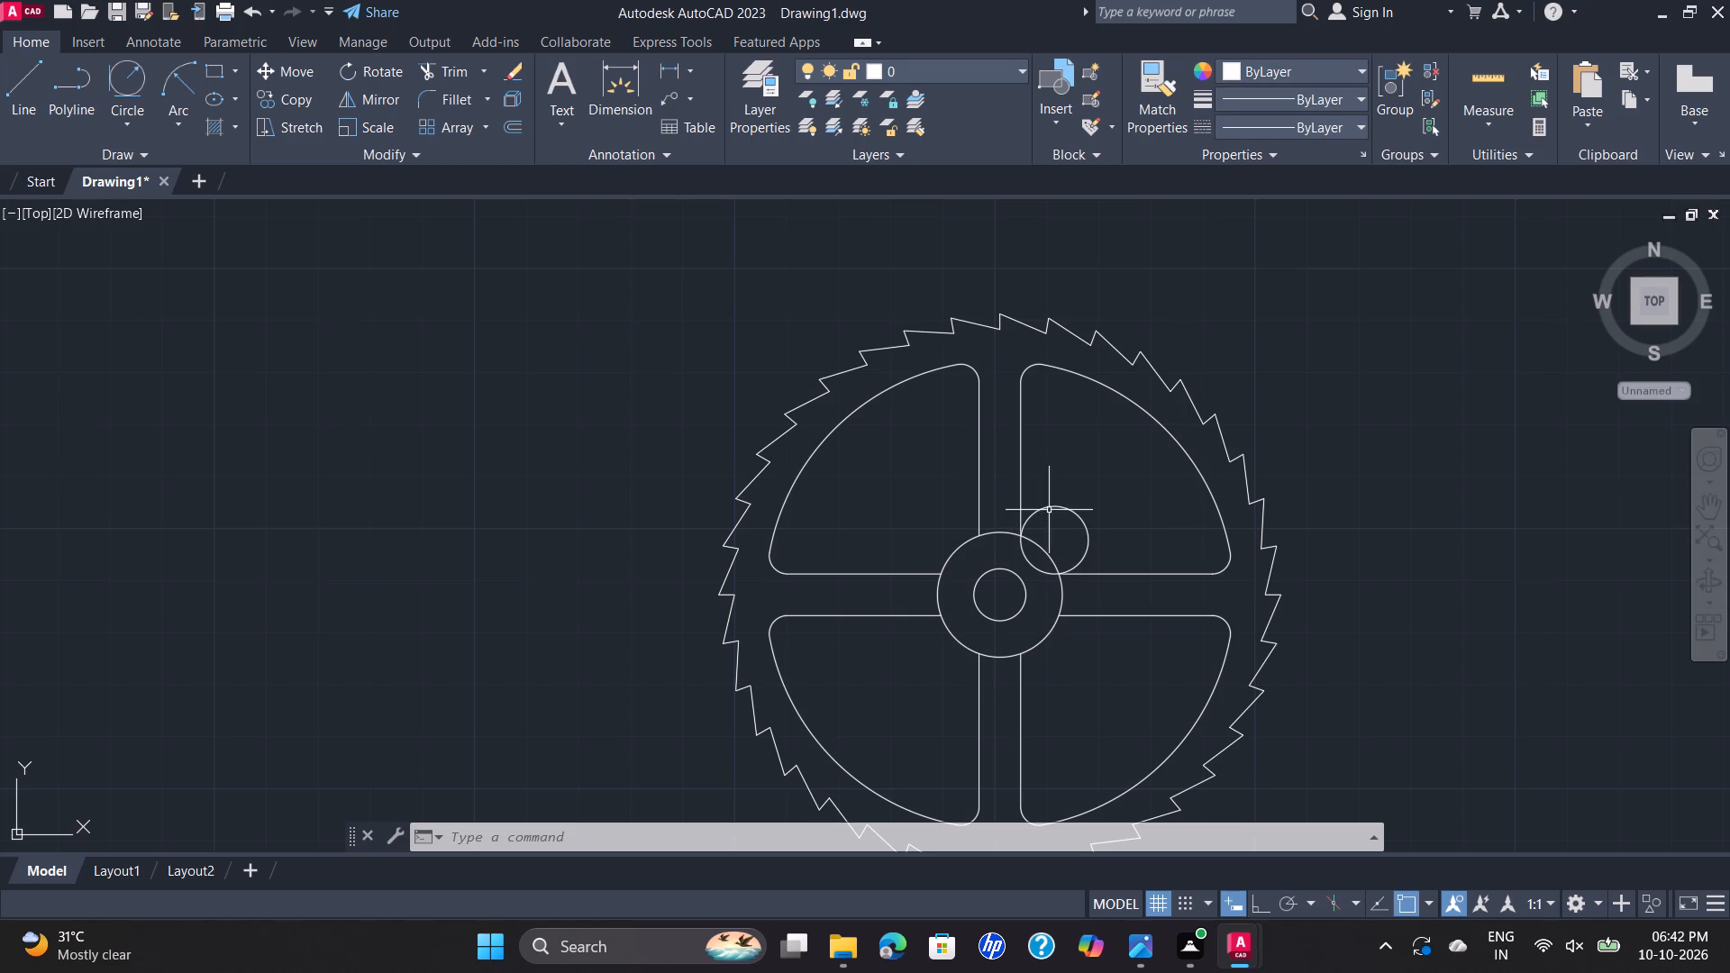
Trim away the part of the upper-right opening's radius 6.5 tangent circle that lies outside the hub.
{"action": "scroll", "coordinate": [1049, 510], "scroll_direction": "up", "scroll_amount": 2}
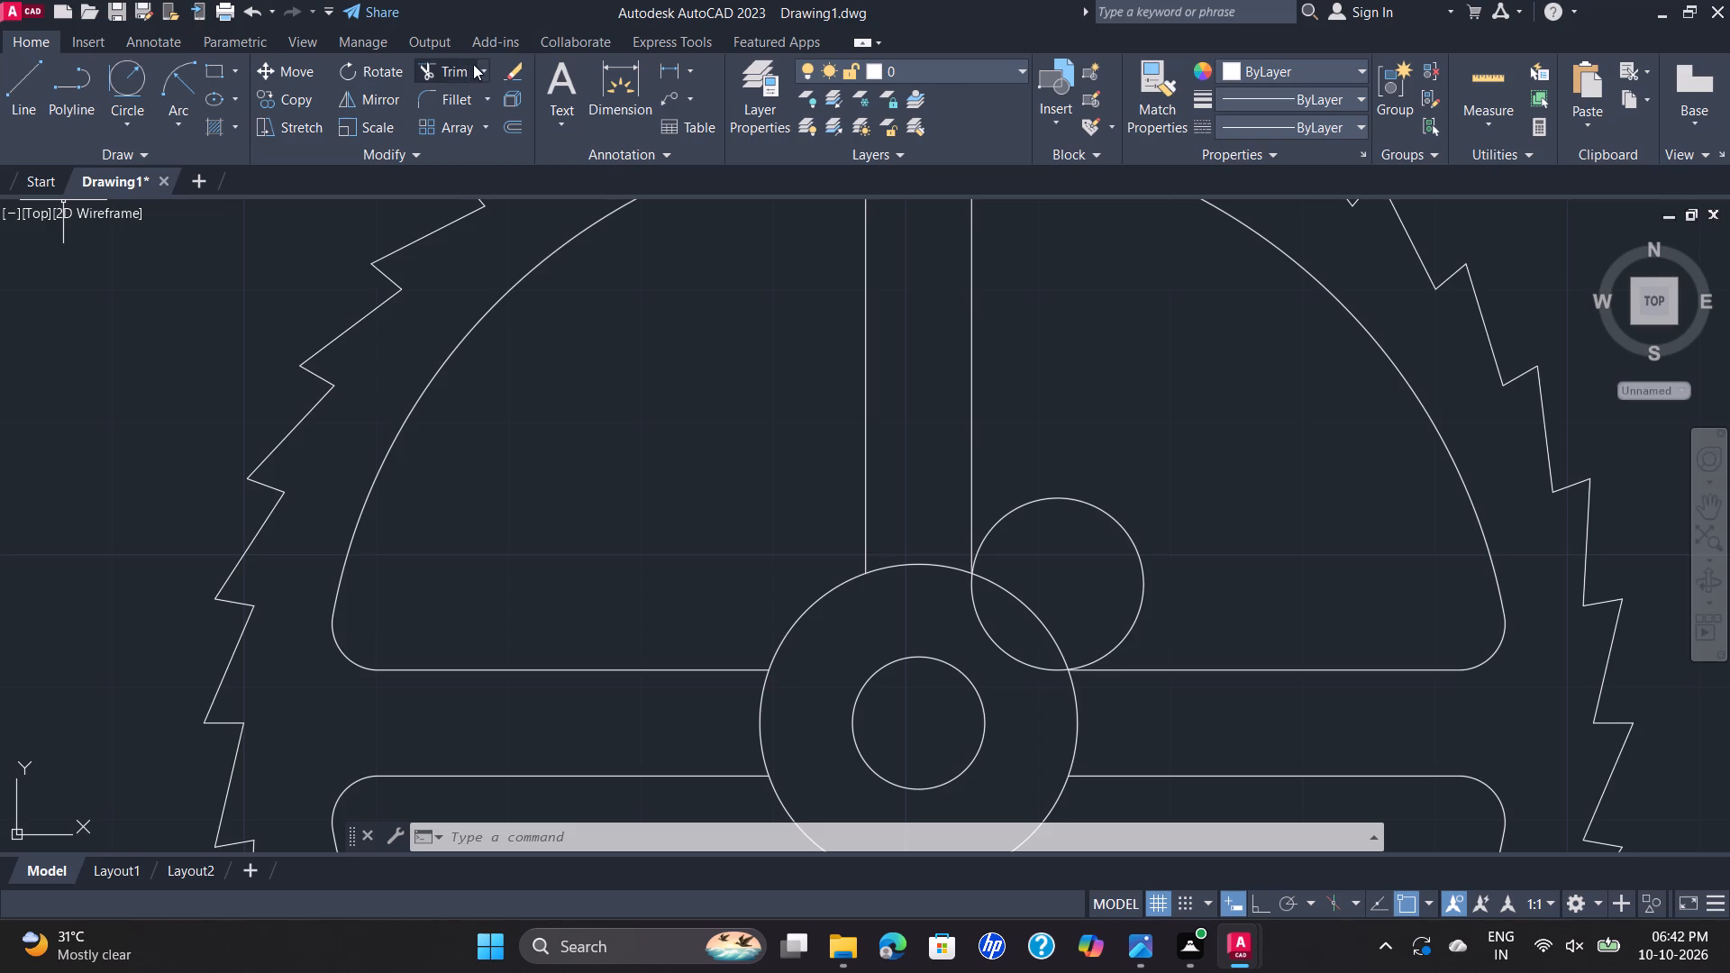
{"action": "left_click", "coordinate": [449, 73]}
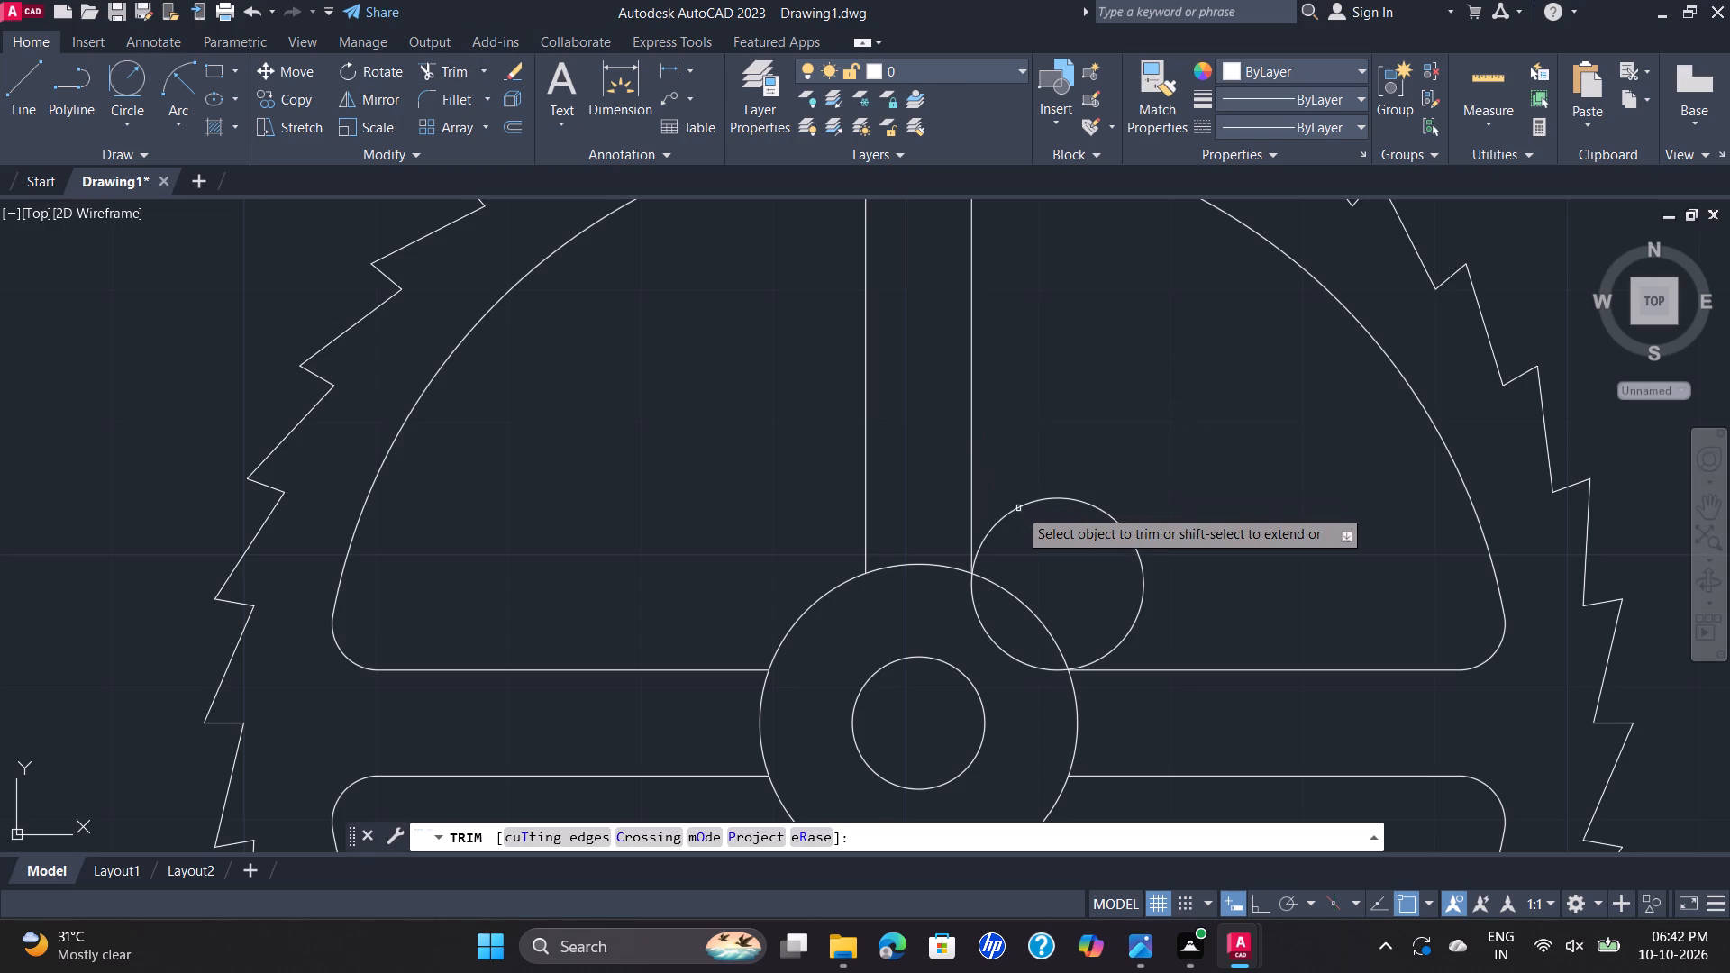
{"action": "left_click", "coordinate": [1018, 508]}
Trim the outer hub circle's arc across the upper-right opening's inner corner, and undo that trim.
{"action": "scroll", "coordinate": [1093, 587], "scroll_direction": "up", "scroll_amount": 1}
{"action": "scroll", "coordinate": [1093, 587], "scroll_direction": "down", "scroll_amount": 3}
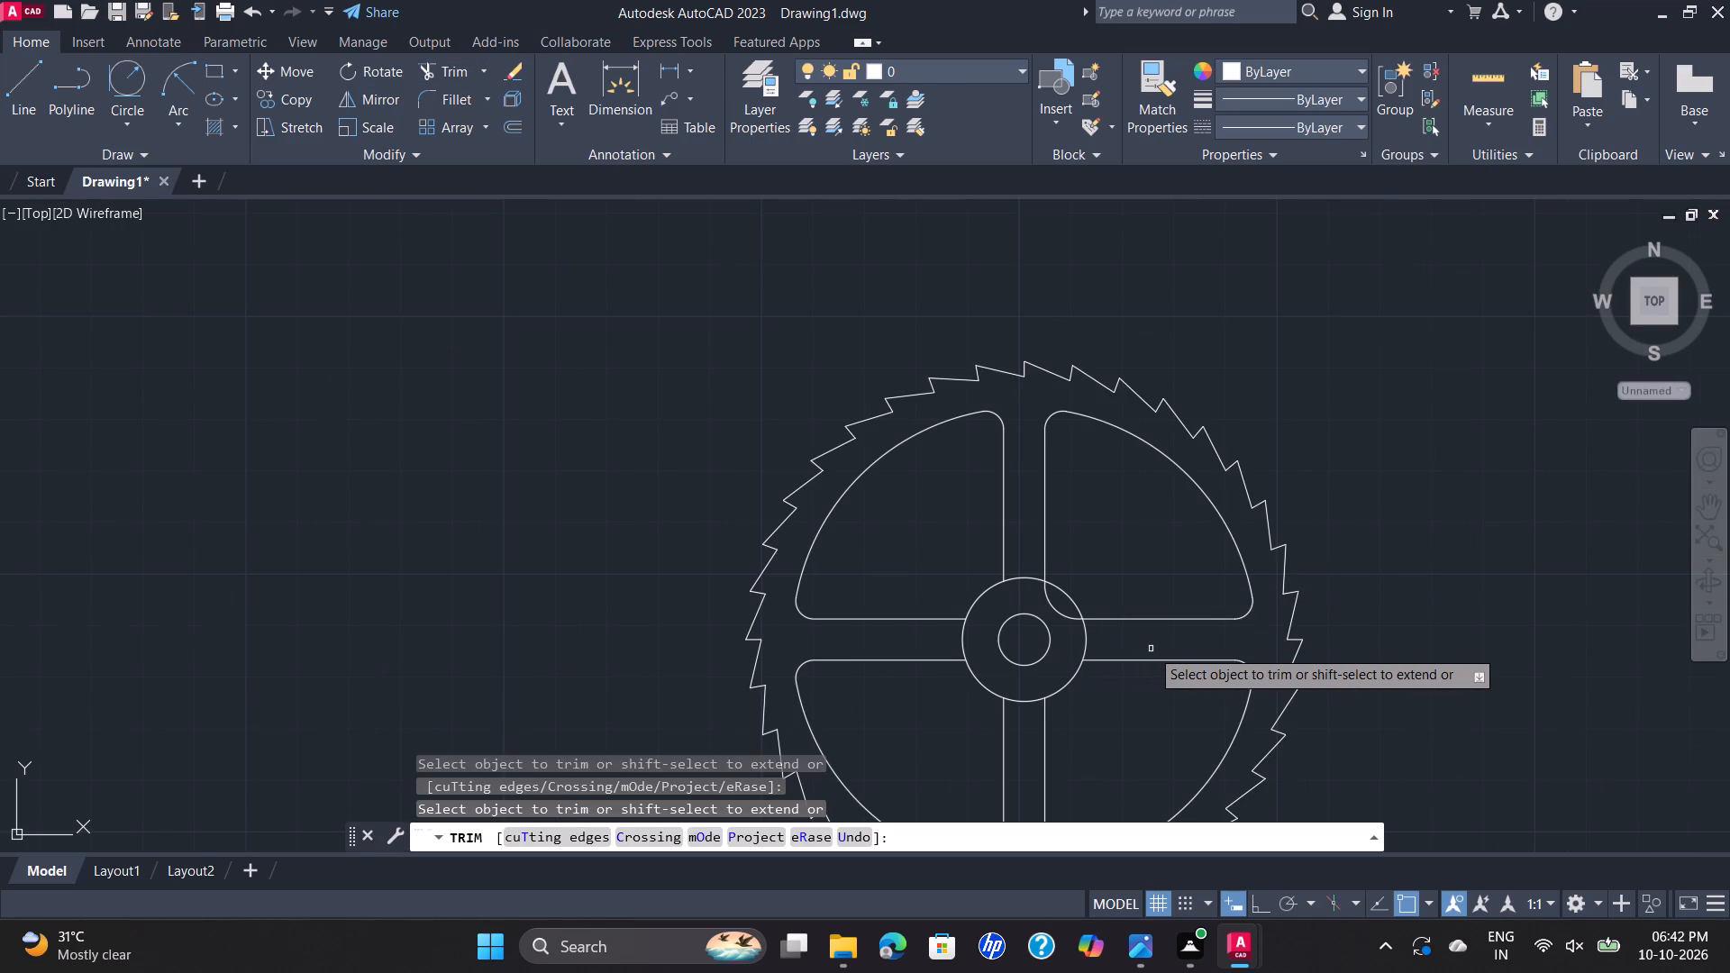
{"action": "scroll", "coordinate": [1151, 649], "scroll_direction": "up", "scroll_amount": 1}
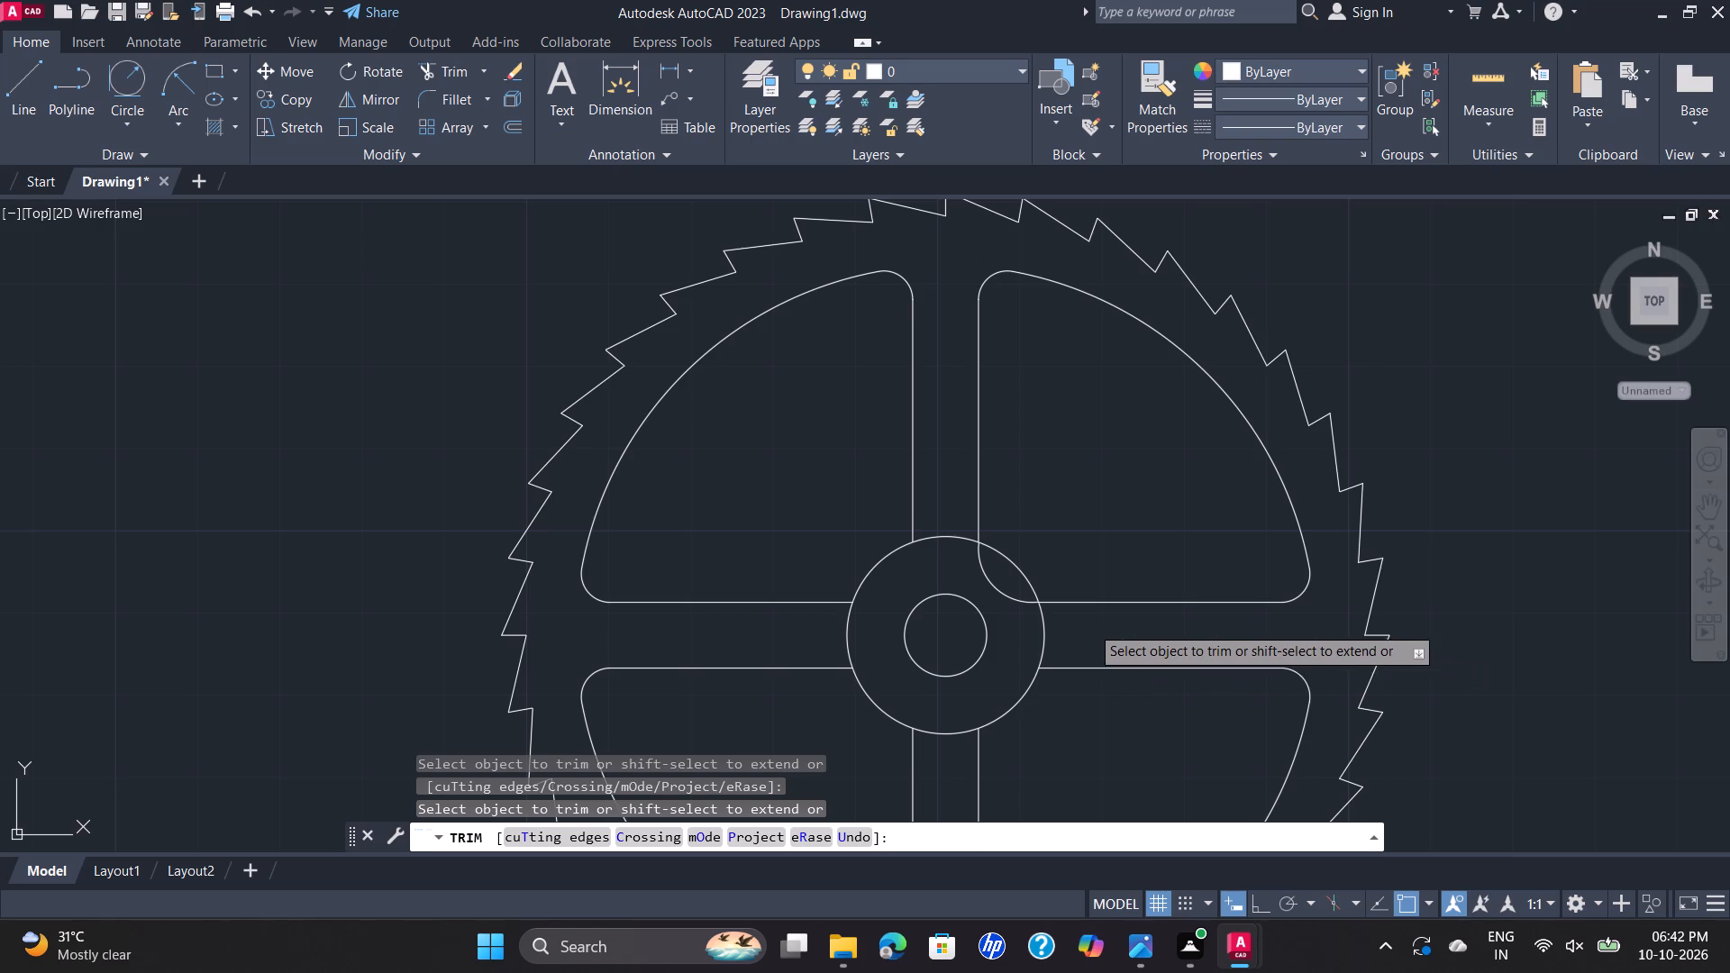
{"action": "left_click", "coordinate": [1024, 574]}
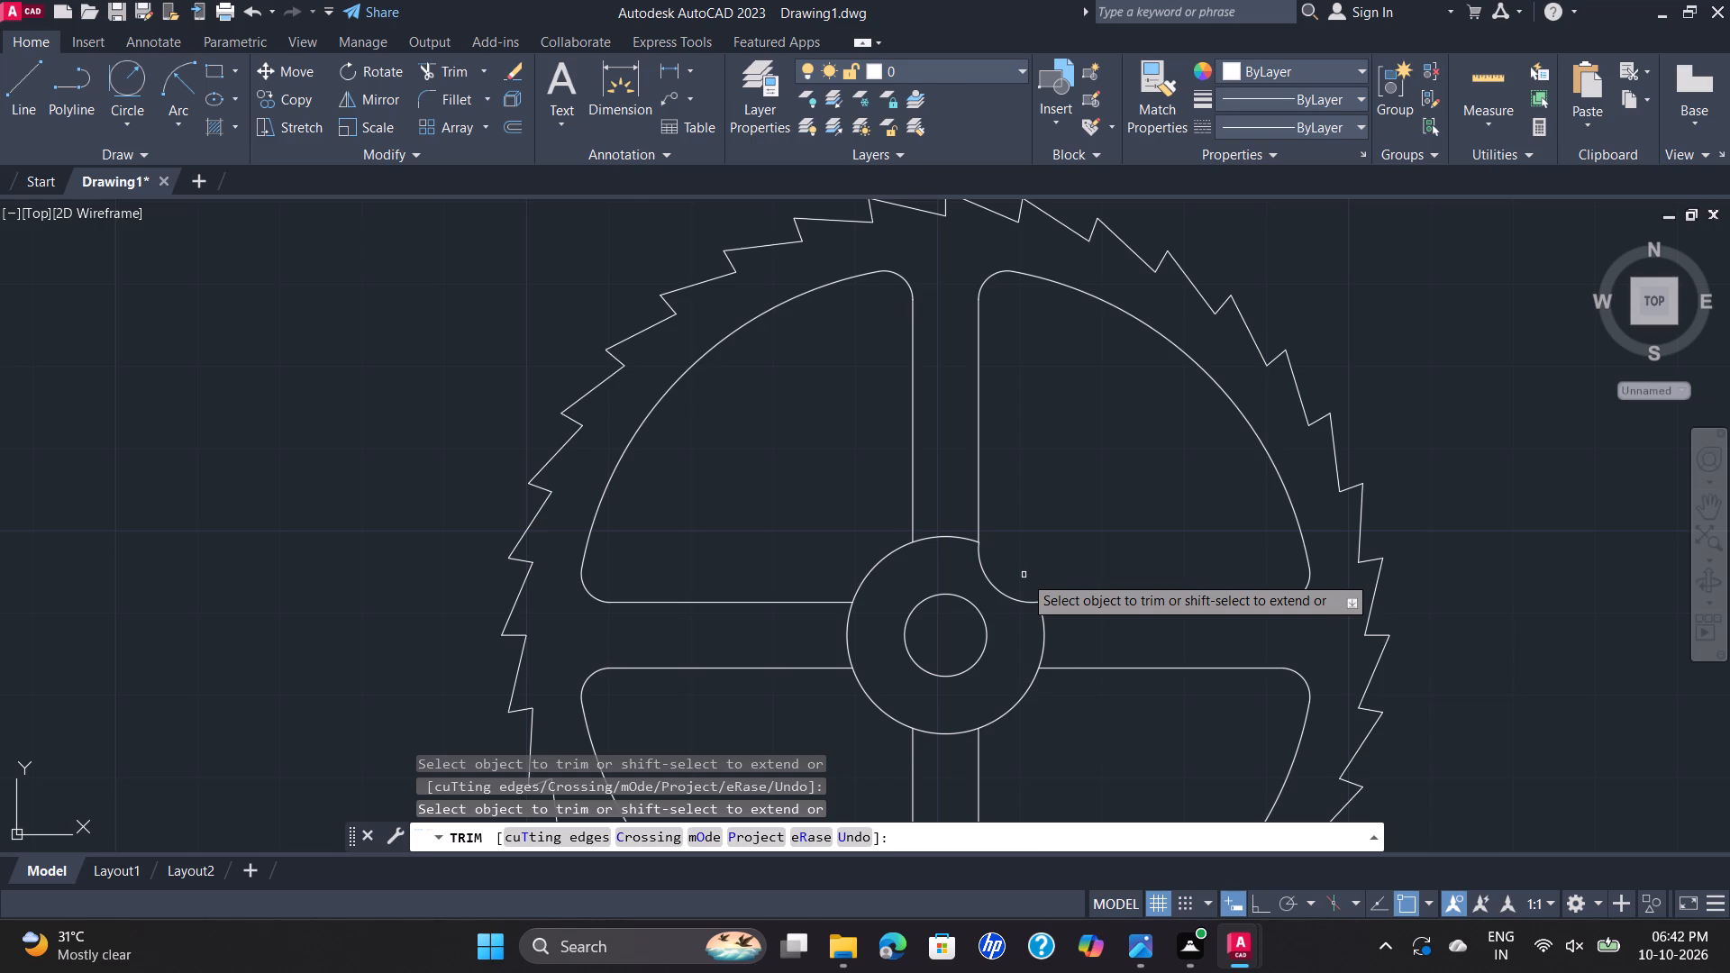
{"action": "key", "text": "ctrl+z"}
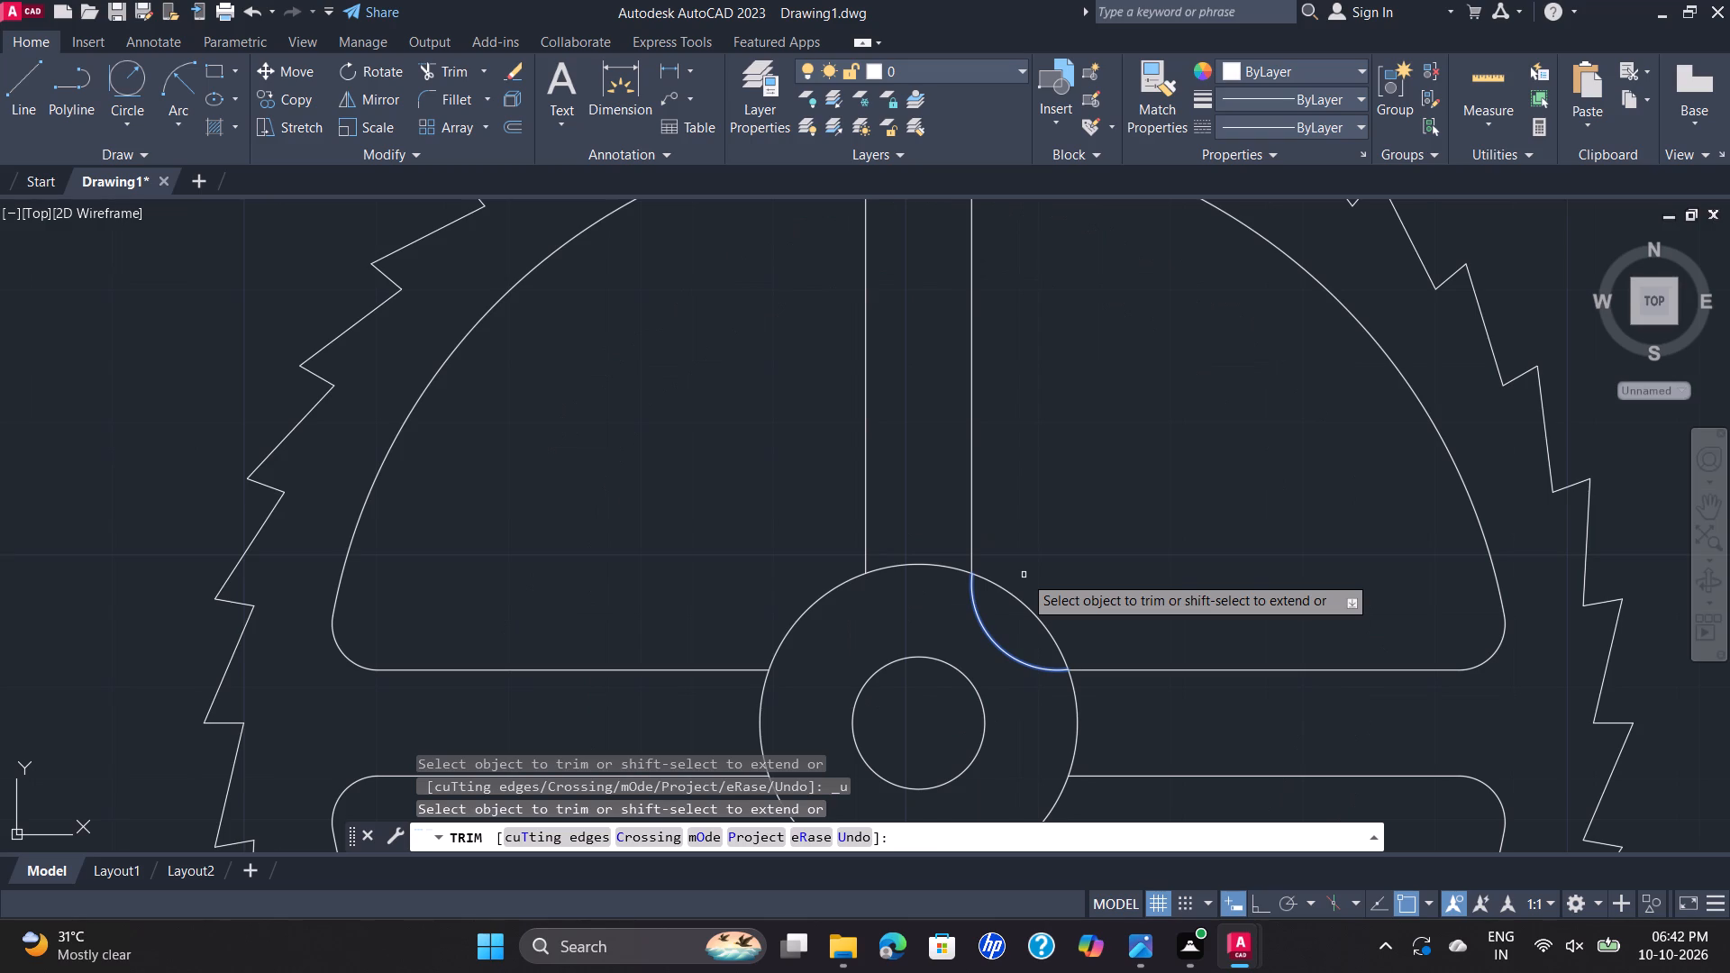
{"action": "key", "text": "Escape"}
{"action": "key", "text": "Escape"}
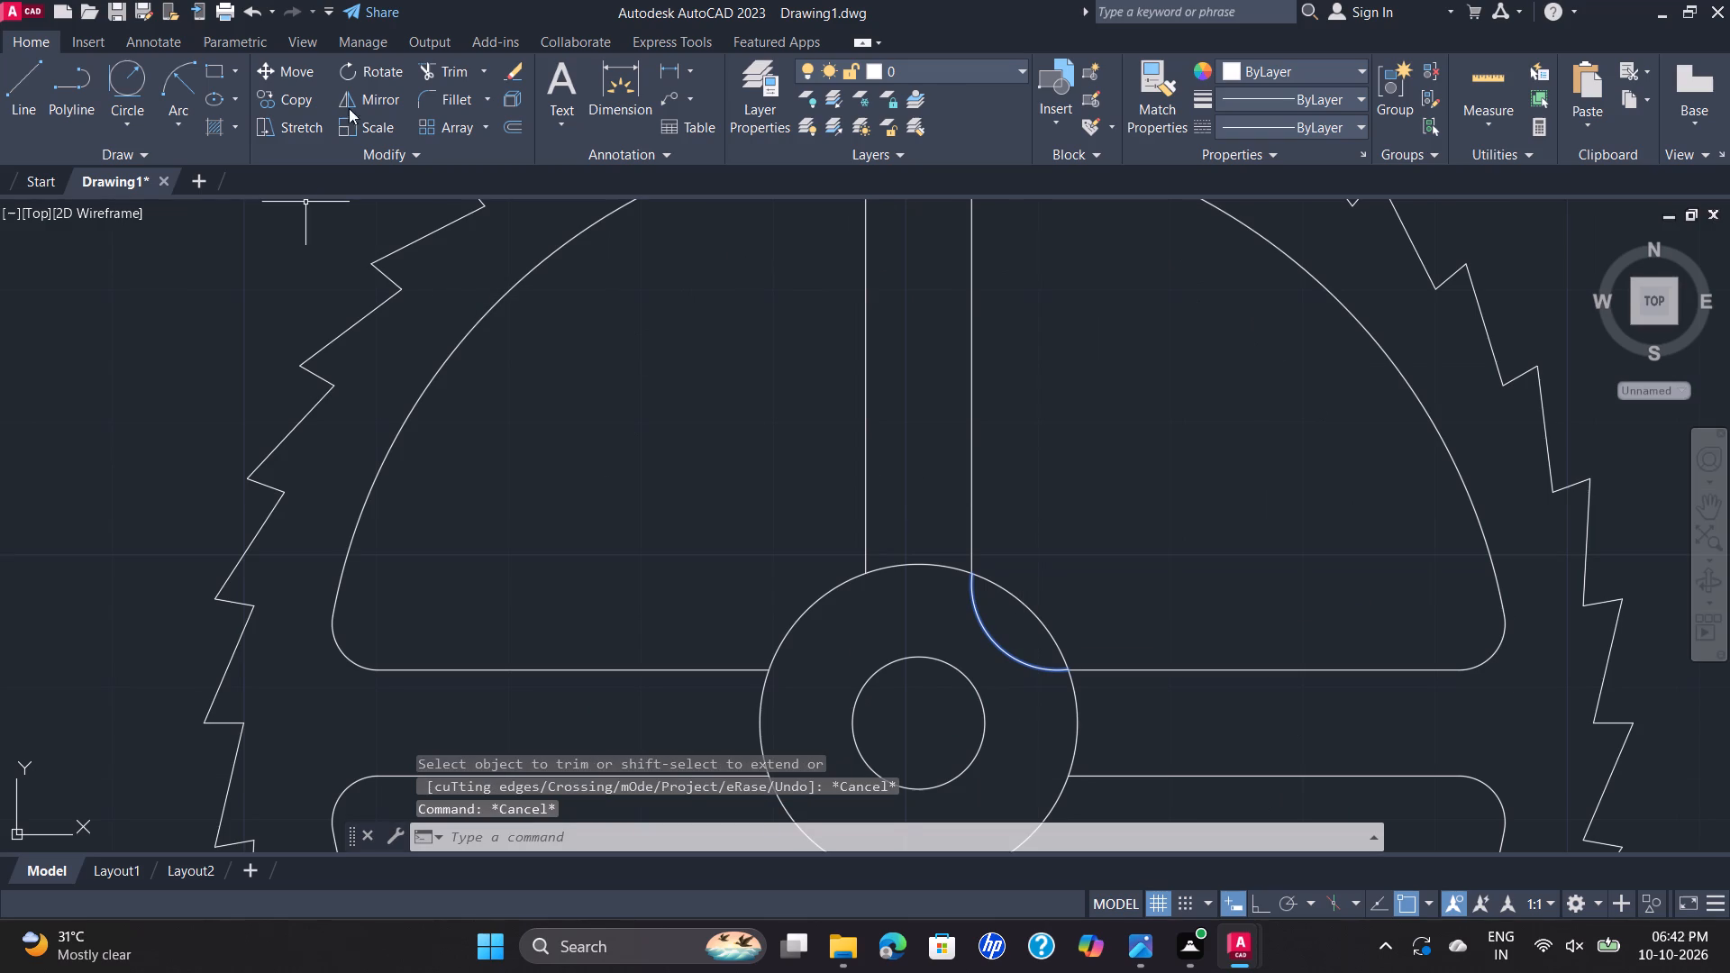
Remove the leftover tangent arc inside the outer hub circle at the upper-right opening's inner corner.
{"action": "left_click", "coordinate": [430, 73]}
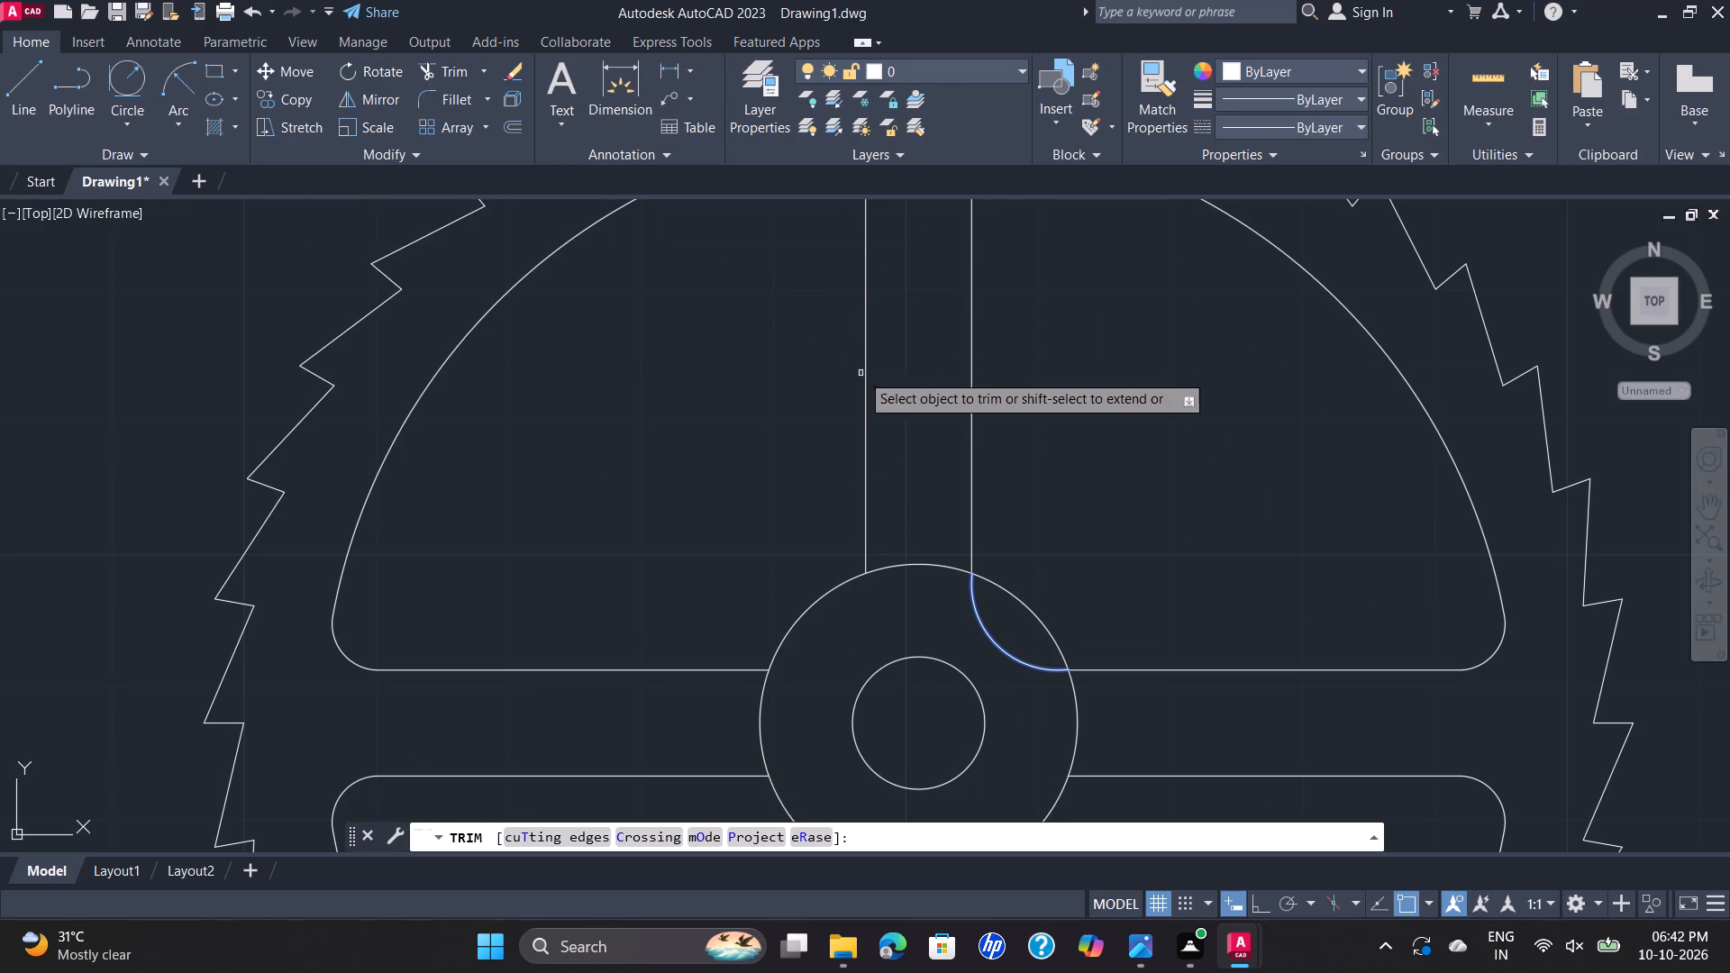
{"action": "left_click", "coordinate": [986, 632]}
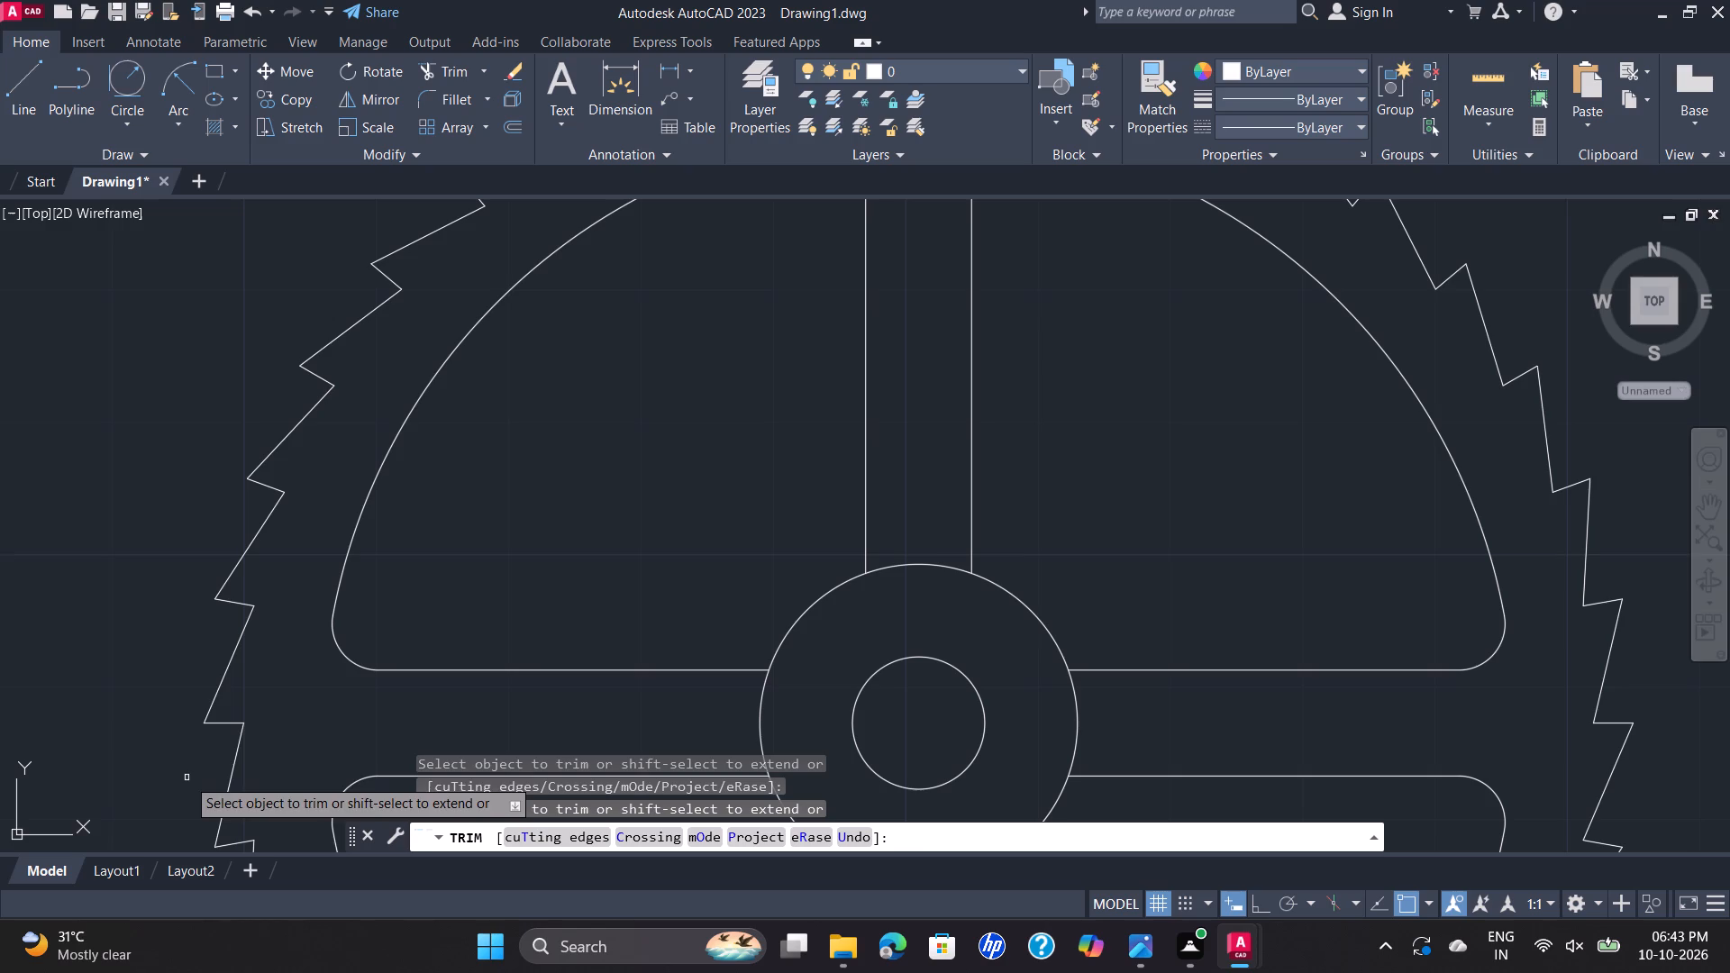
{"action": "key", "text": "Escape"}
{"action": "key", "text": "Escape"}
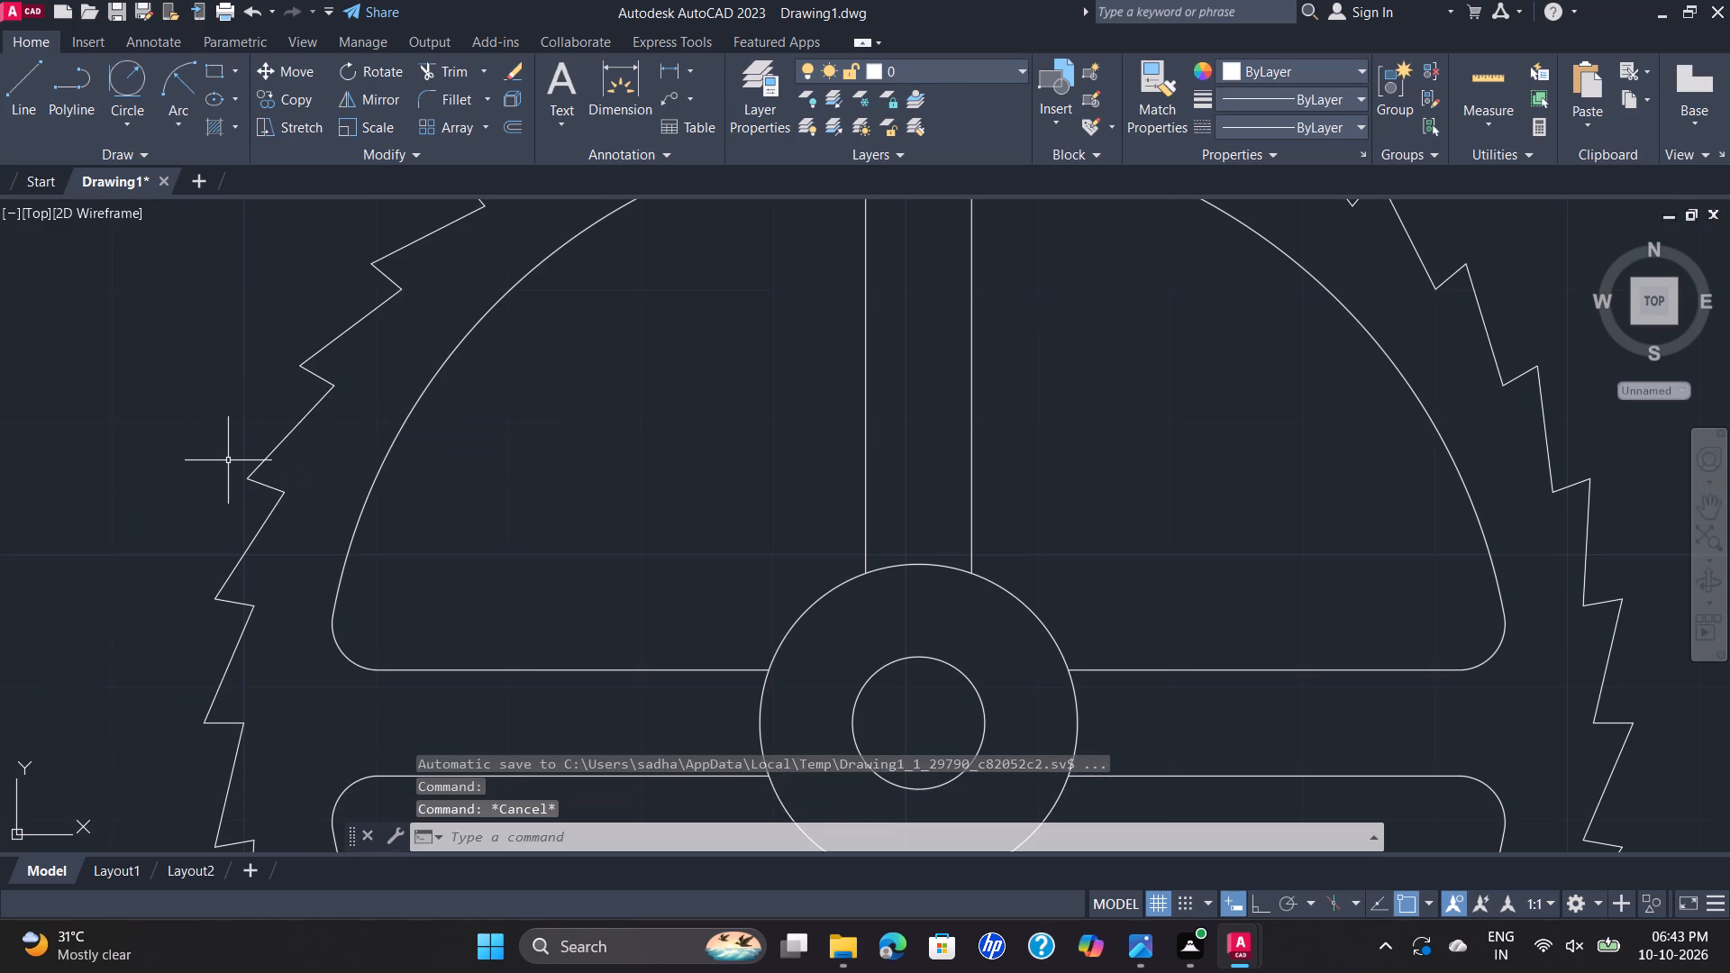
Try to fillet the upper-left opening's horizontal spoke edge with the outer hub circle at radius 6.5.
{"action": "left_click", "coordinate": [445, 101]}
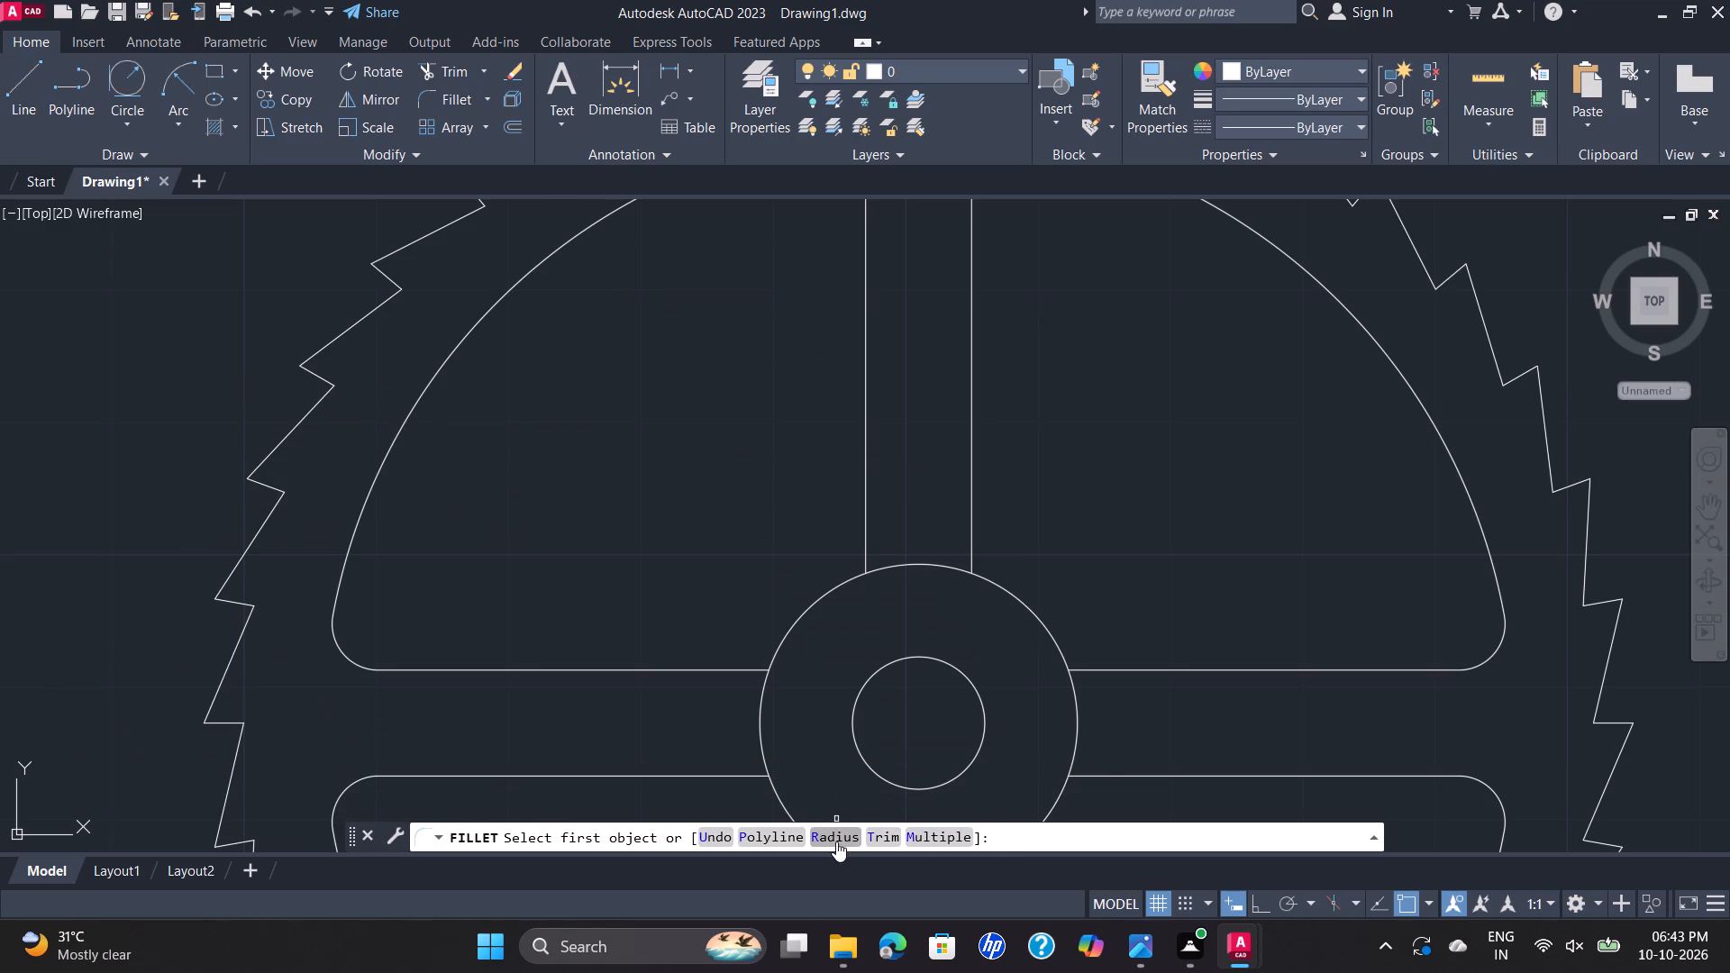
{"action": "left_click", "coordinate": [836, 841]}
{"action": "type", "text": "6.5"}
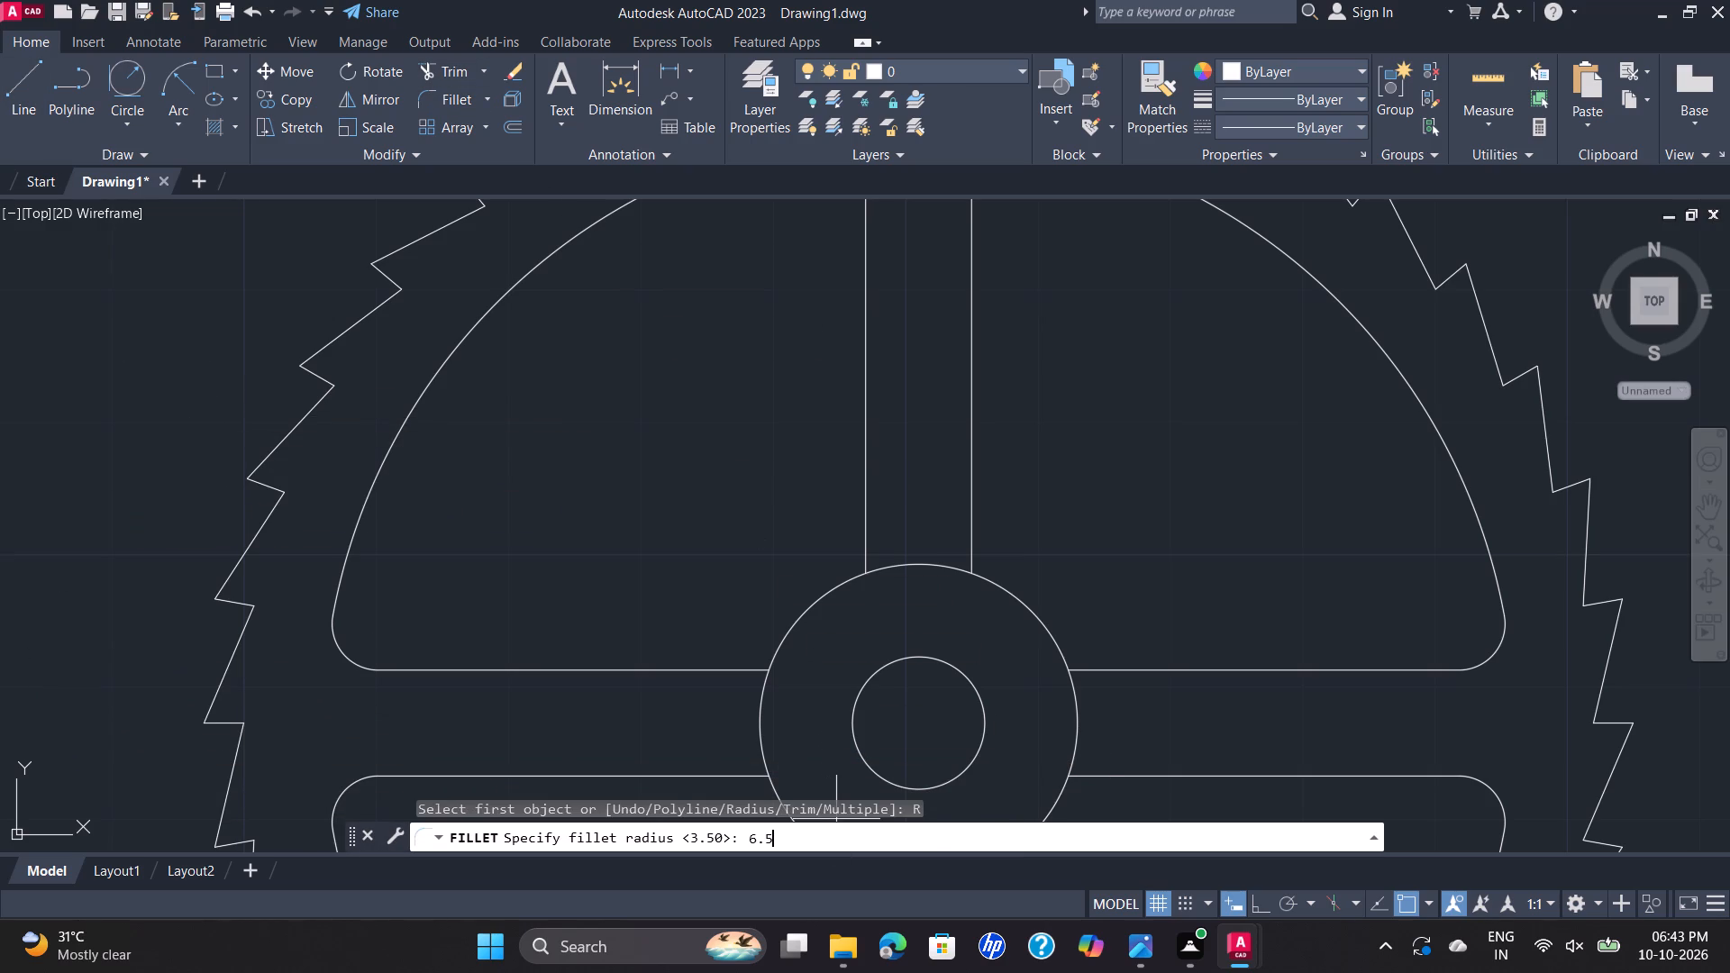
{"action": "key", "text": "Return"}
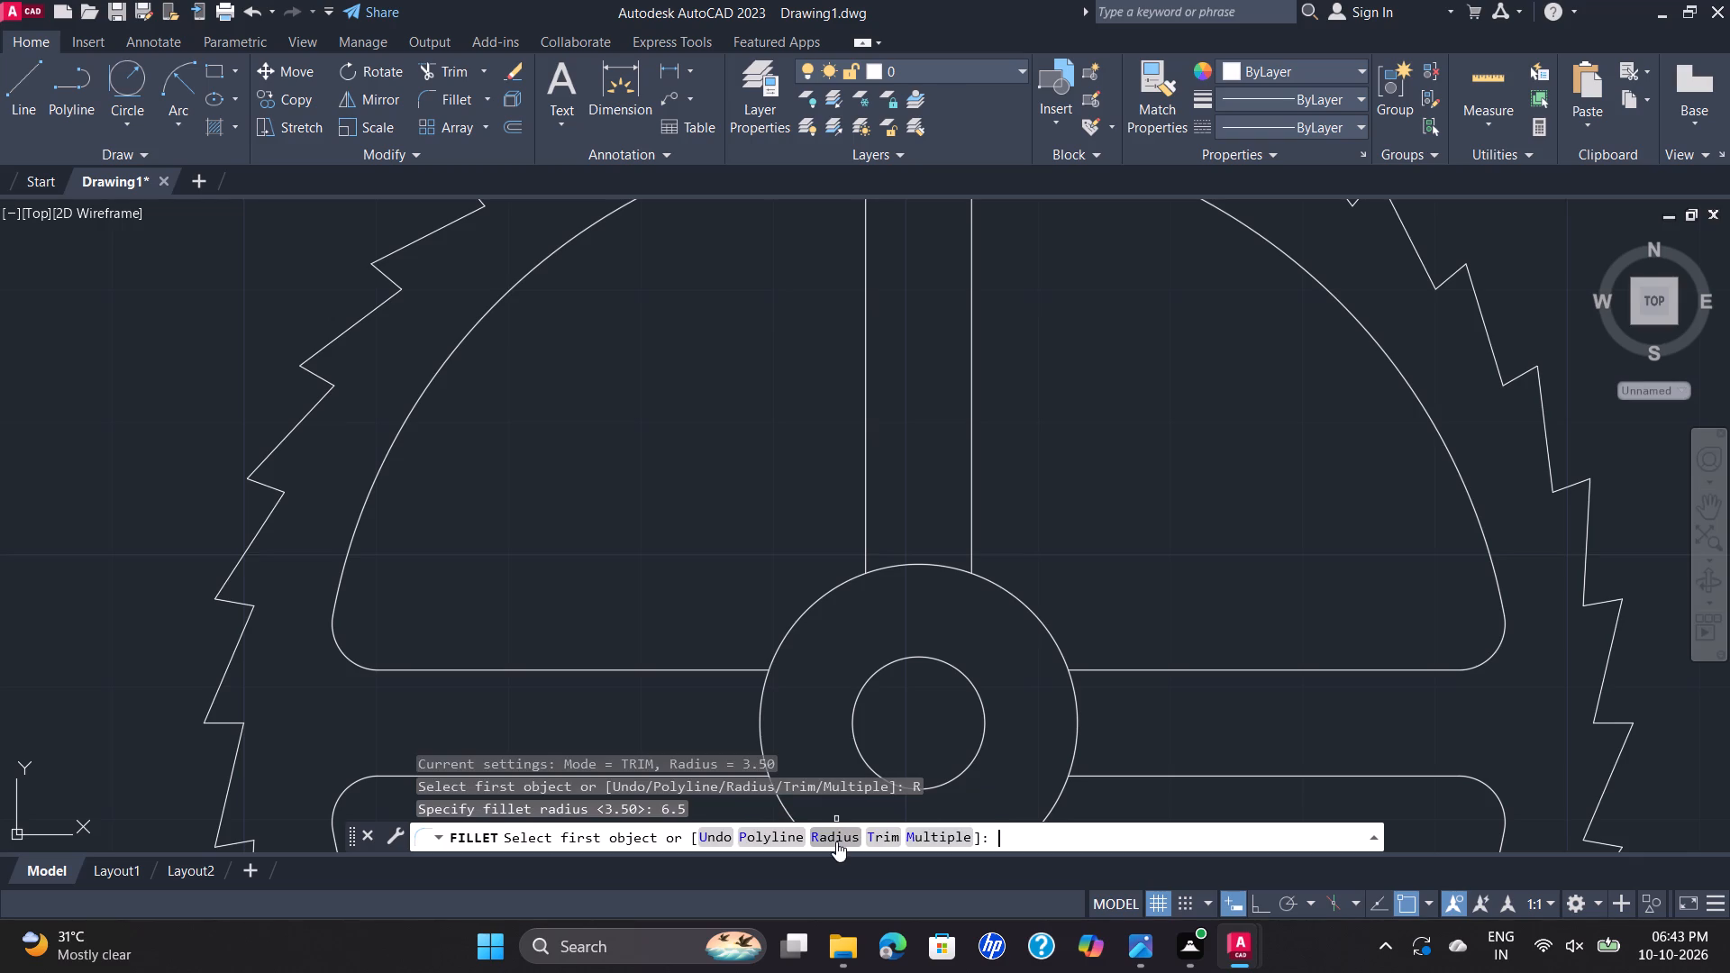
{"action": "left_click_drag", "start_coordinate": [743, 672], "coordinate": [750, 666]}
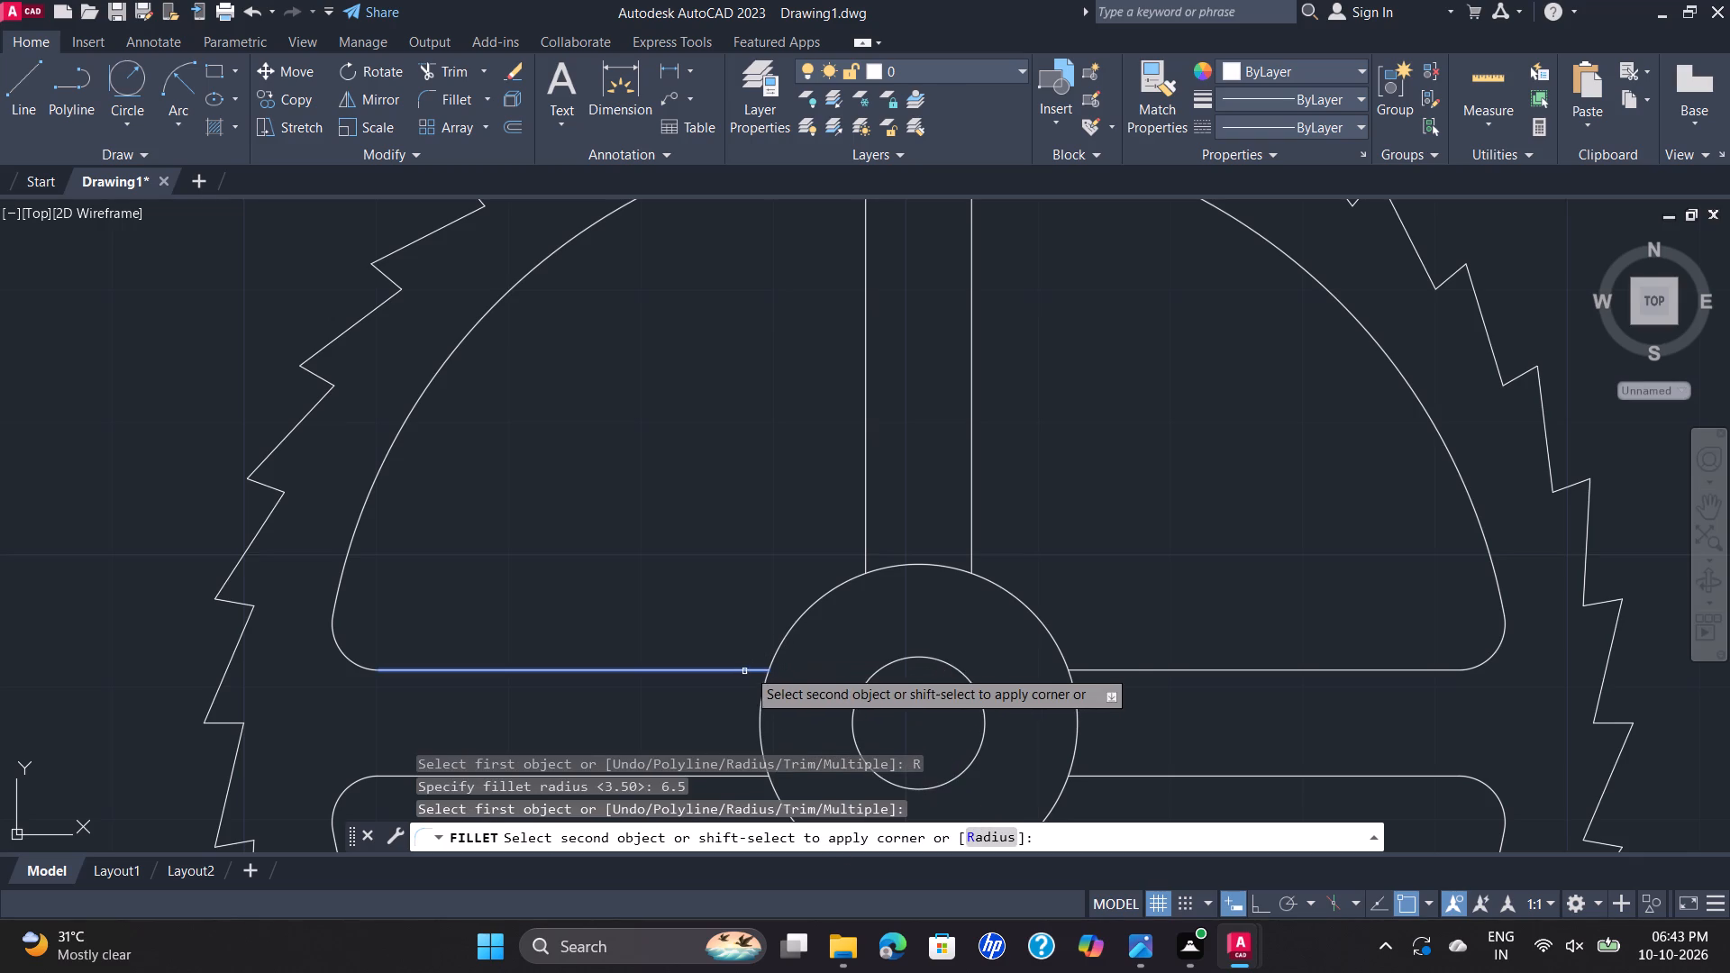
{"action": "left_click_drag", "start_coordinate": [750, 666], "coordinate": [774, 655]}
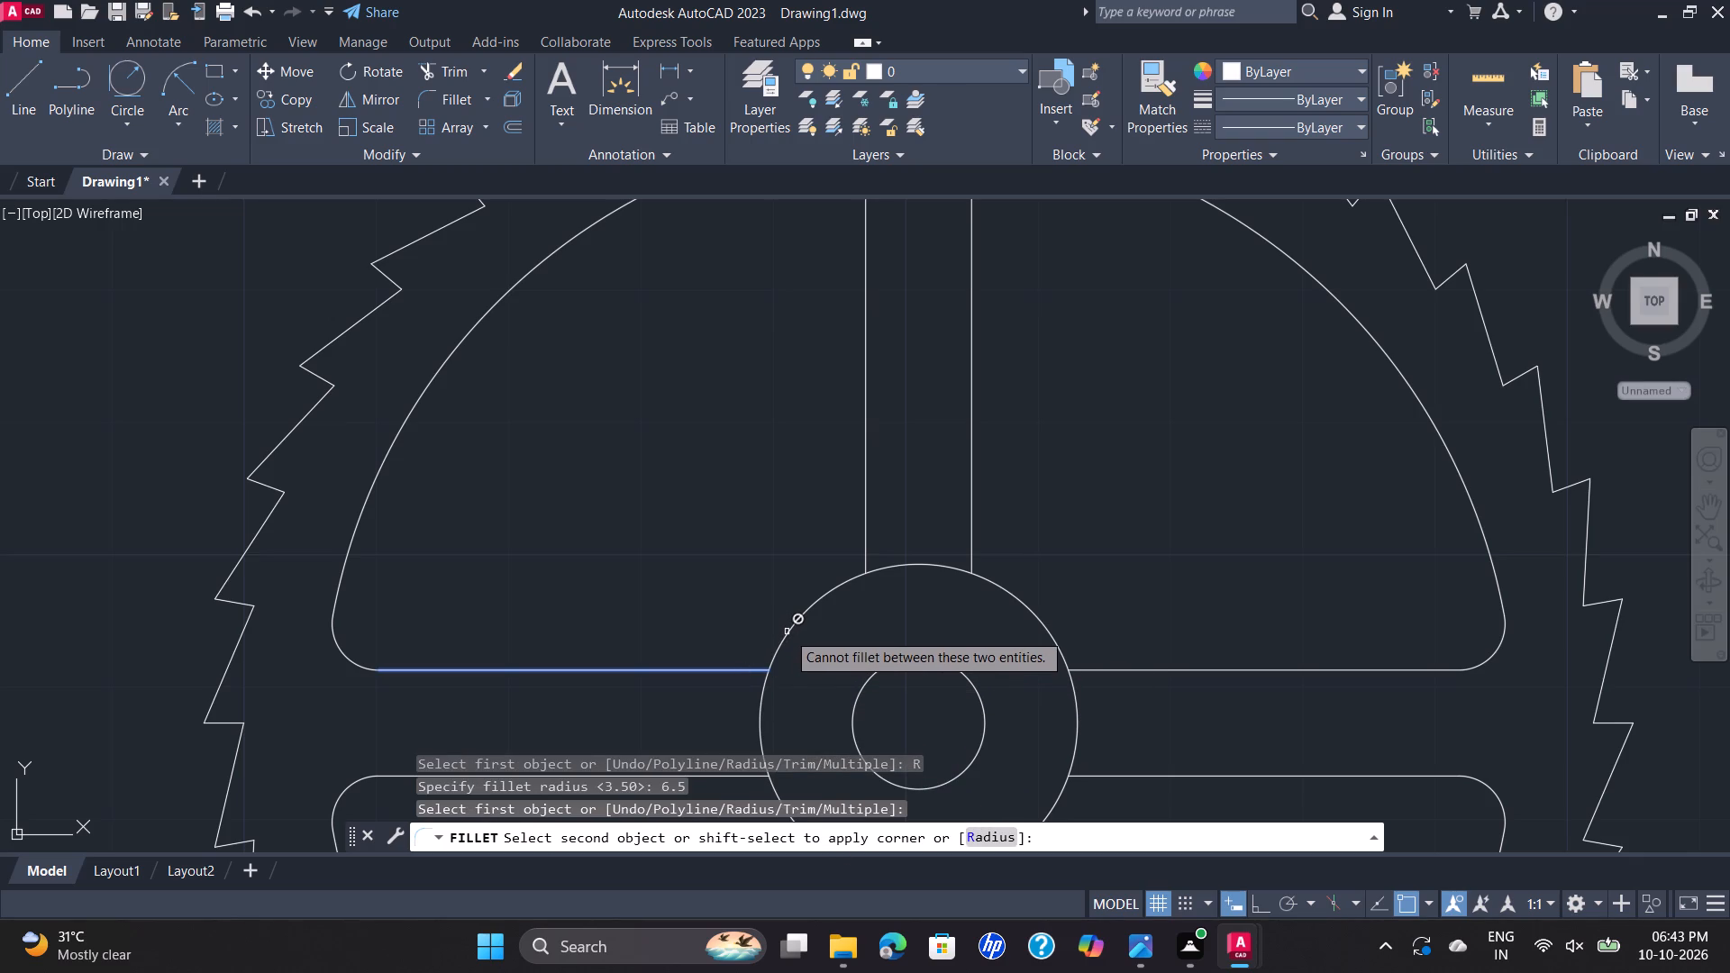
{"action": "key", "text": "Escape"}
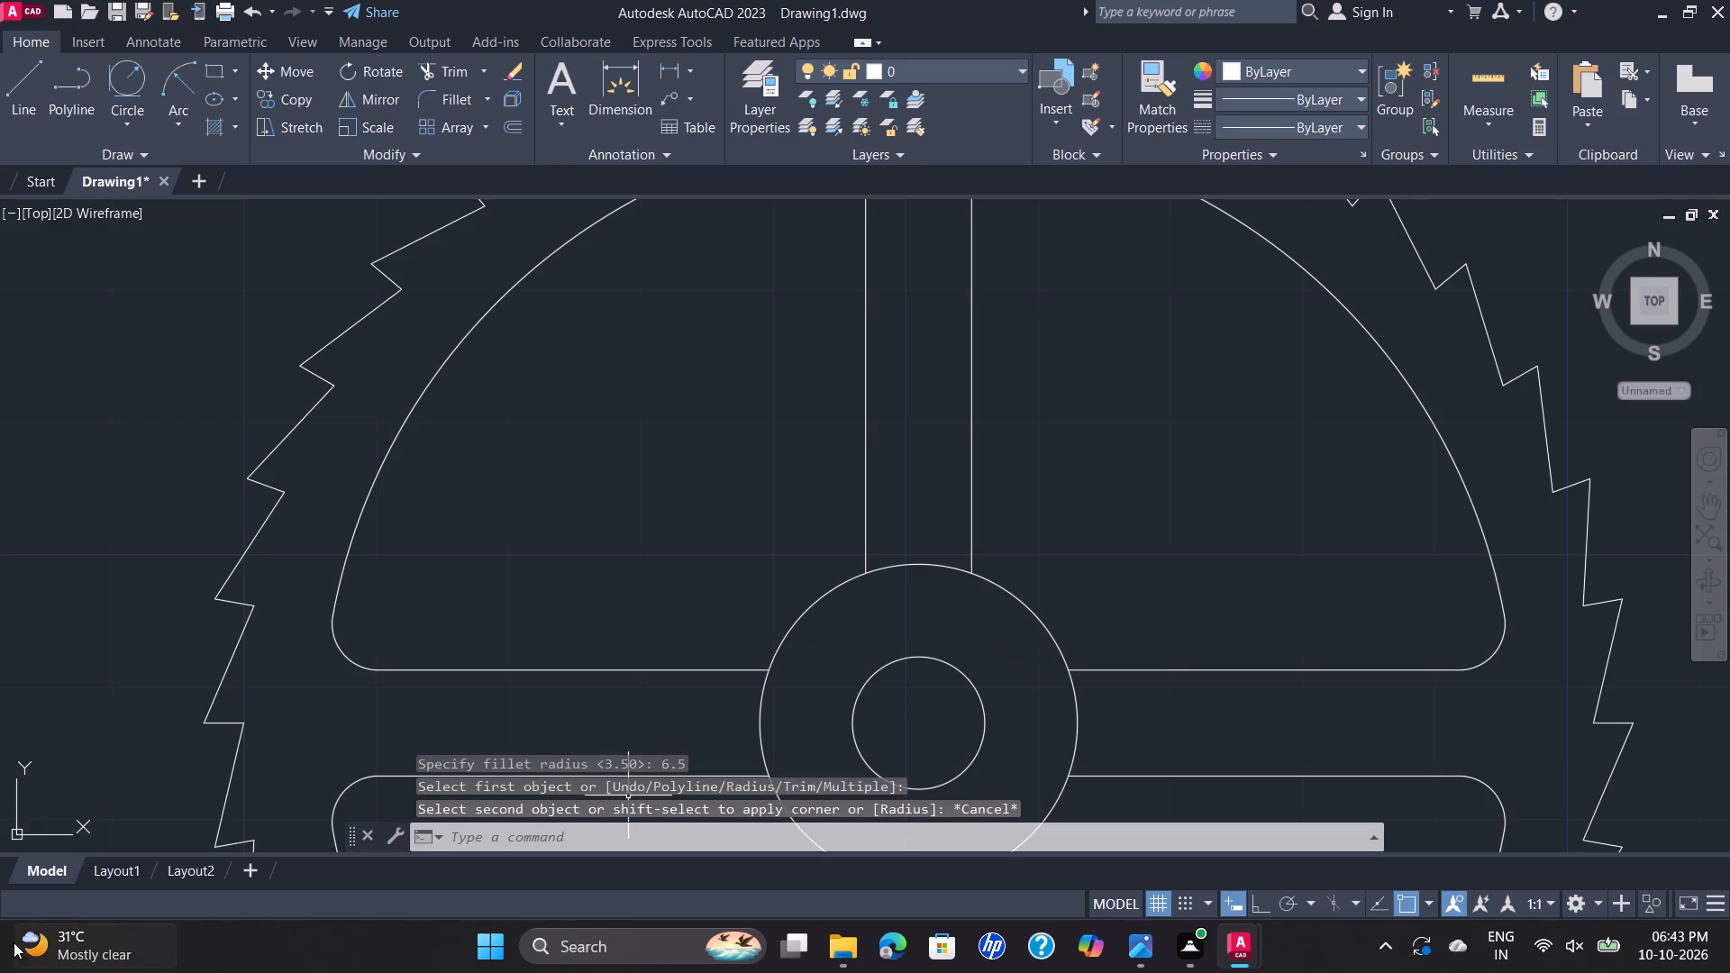
Examine the whole ratchet wheel, including its teeth, spoke openings and hub.
{"action": "scroll", "coordinate": [38, 887], "scroll_direction": "down", "scroll_amount": 2}
{"action": "scroll", "coordinate": [1291, 505], "scroll_direction": "down", "scroll_amount": 1}
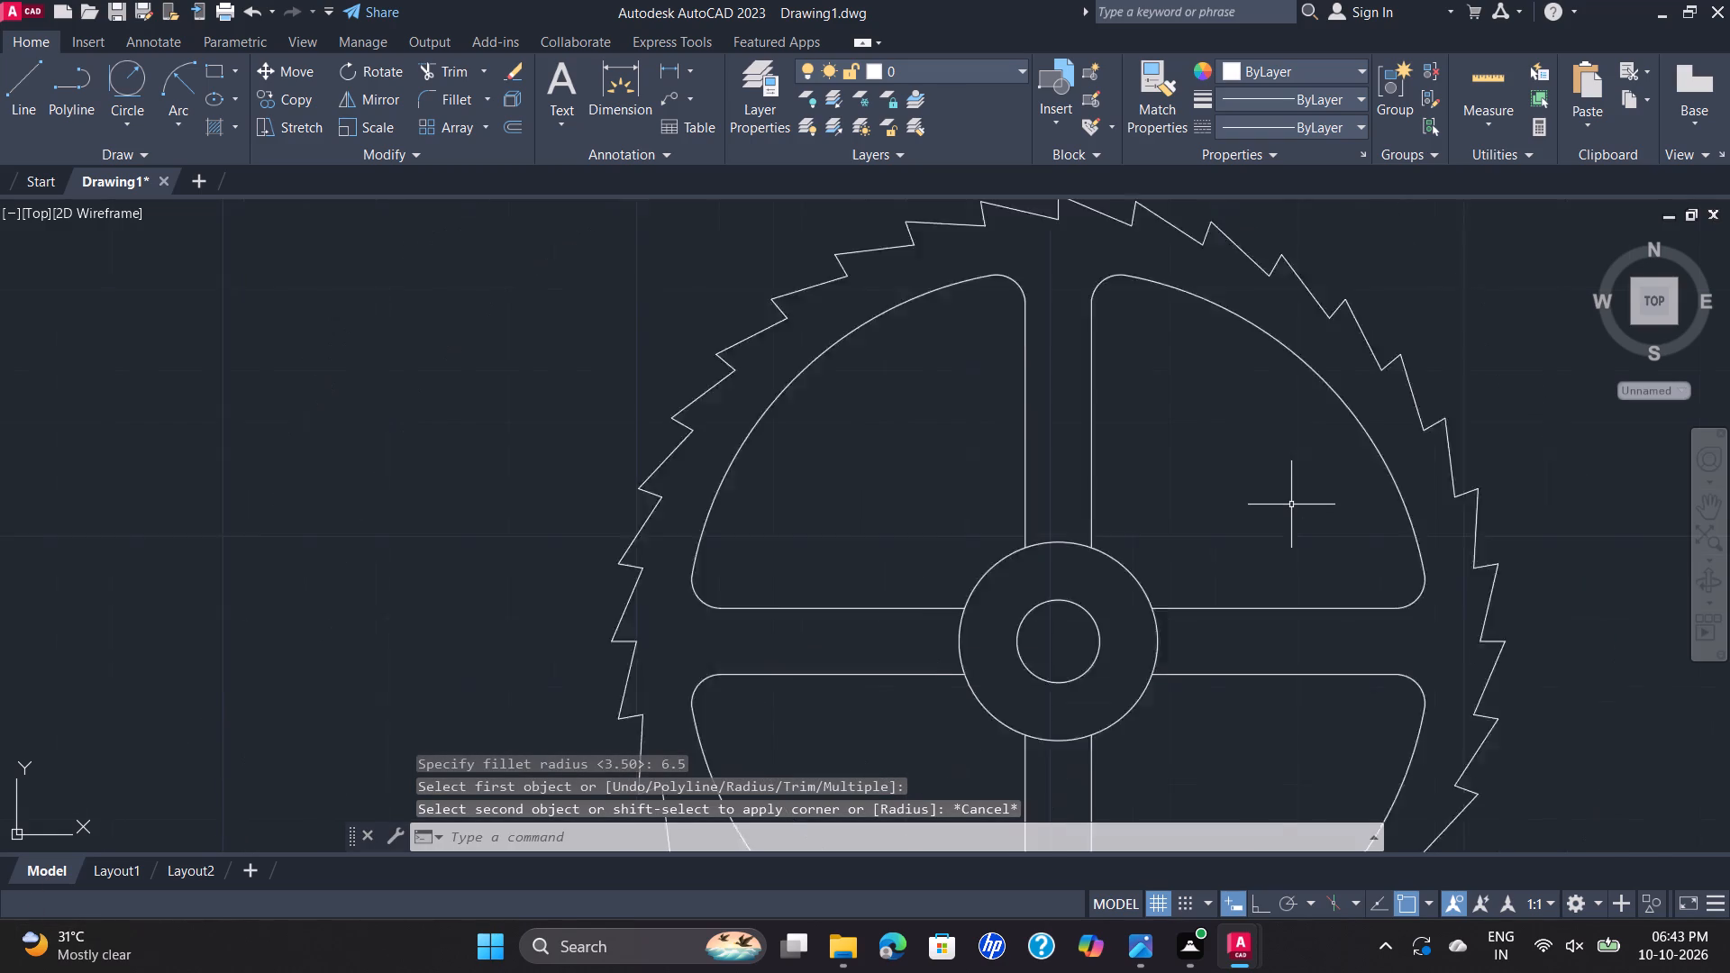
{"action": "scroll", "coordinate": [1291, 505], "scroll_direction": "down", "scroll_amount": 1}
{"action": "scroll", "coordinate": [1288, 586], "scroll_direction": "up", "scroll_amount": 1}
{"action": "scroll", "coordinate": [1288, 586], "scroll_direction": "down", "scroll_amount": 1}
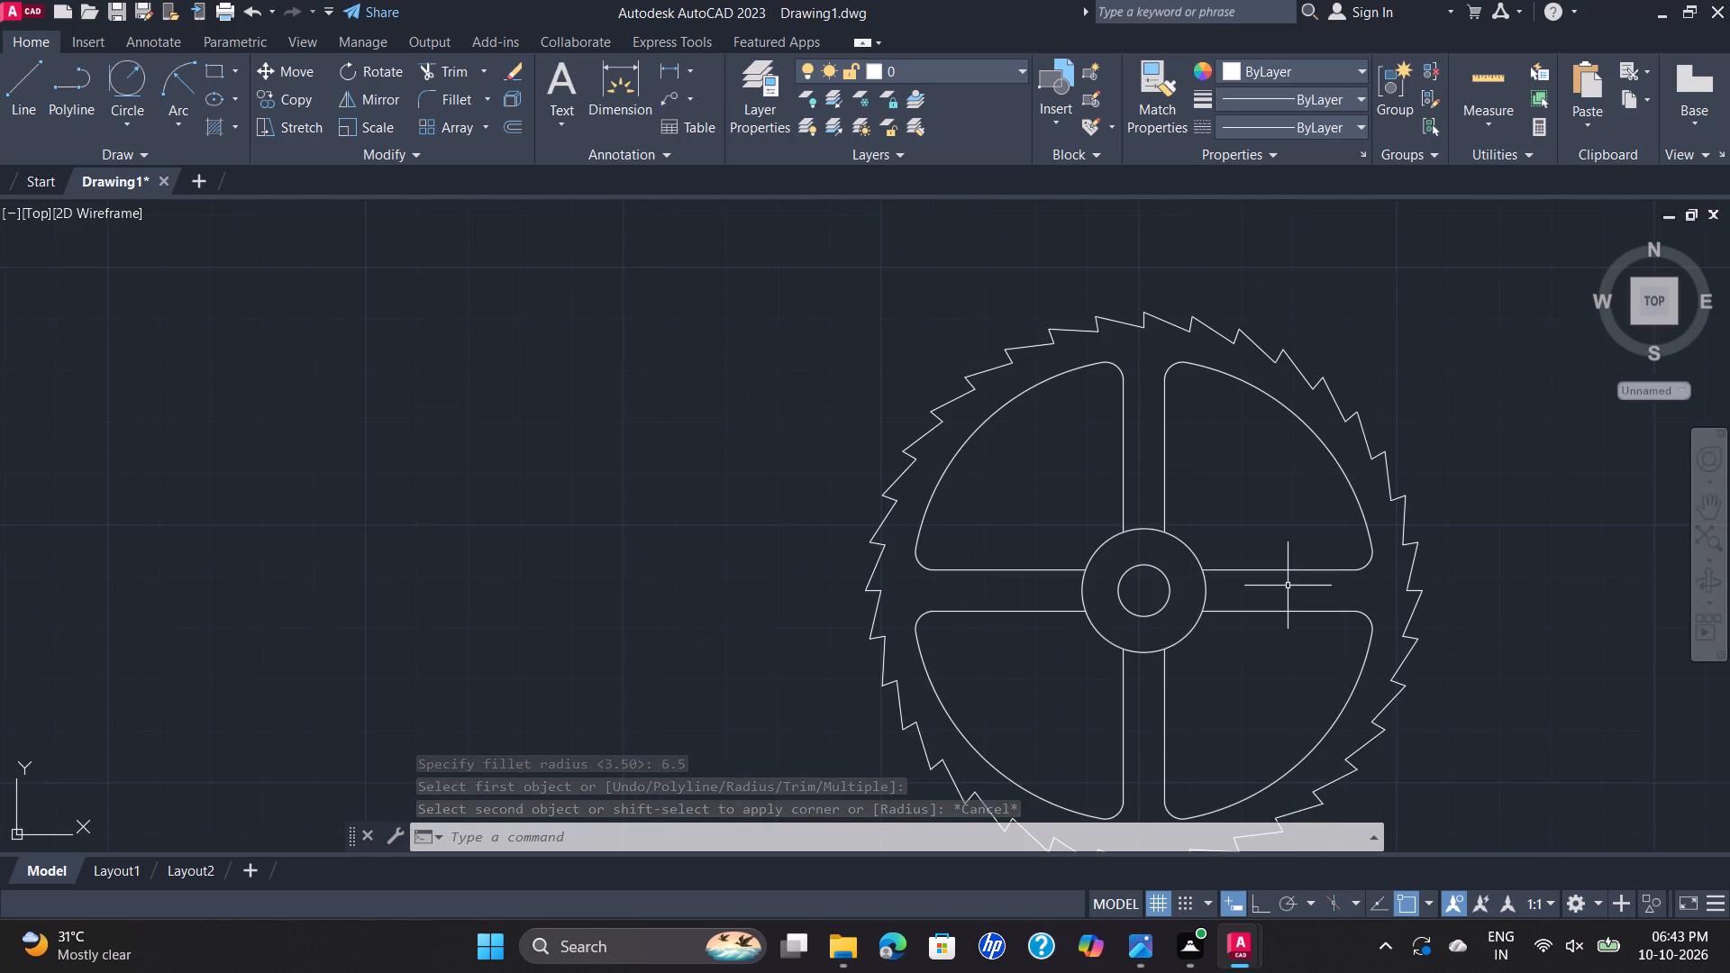
{"action": "scroll", "coordinate": [1288, 586], "scroll_direction": "down", "scroll_amount": 1}
{"action": "middle_click_drag", "start_coordinate": [1288, 586], "coordinate": [1085, 544]}
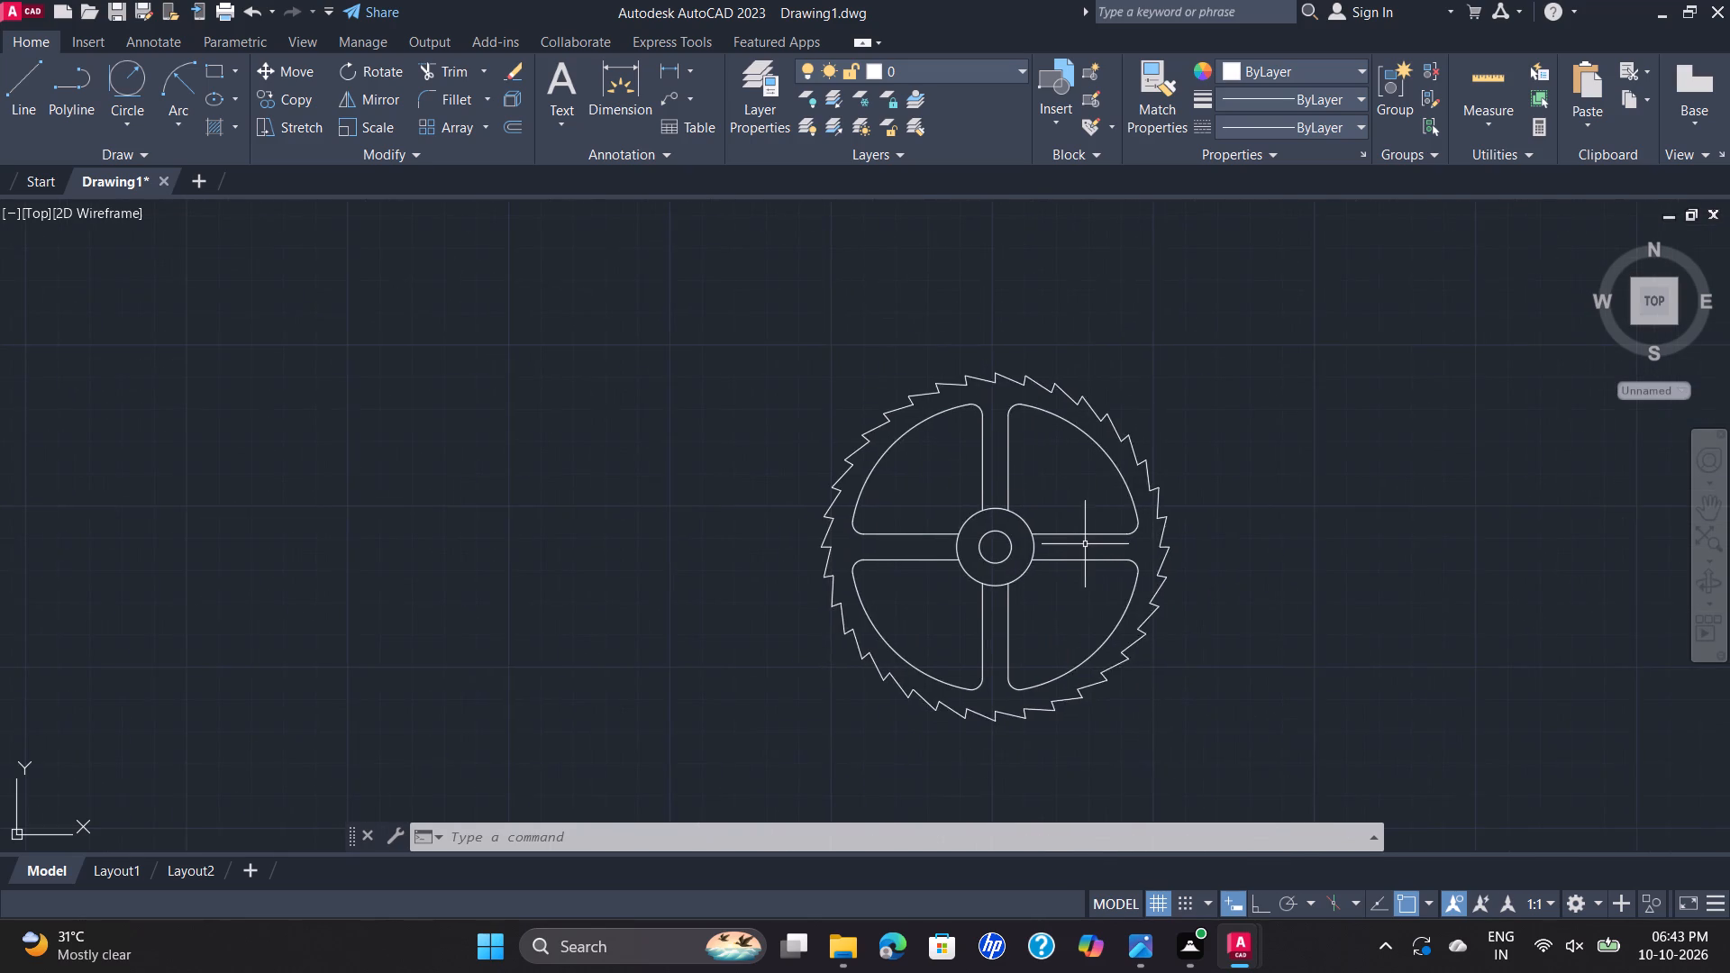
{"action": "scroll", "coordinate": [1085, 544], "scroll_direction": "up", "scroll_amount": 1}
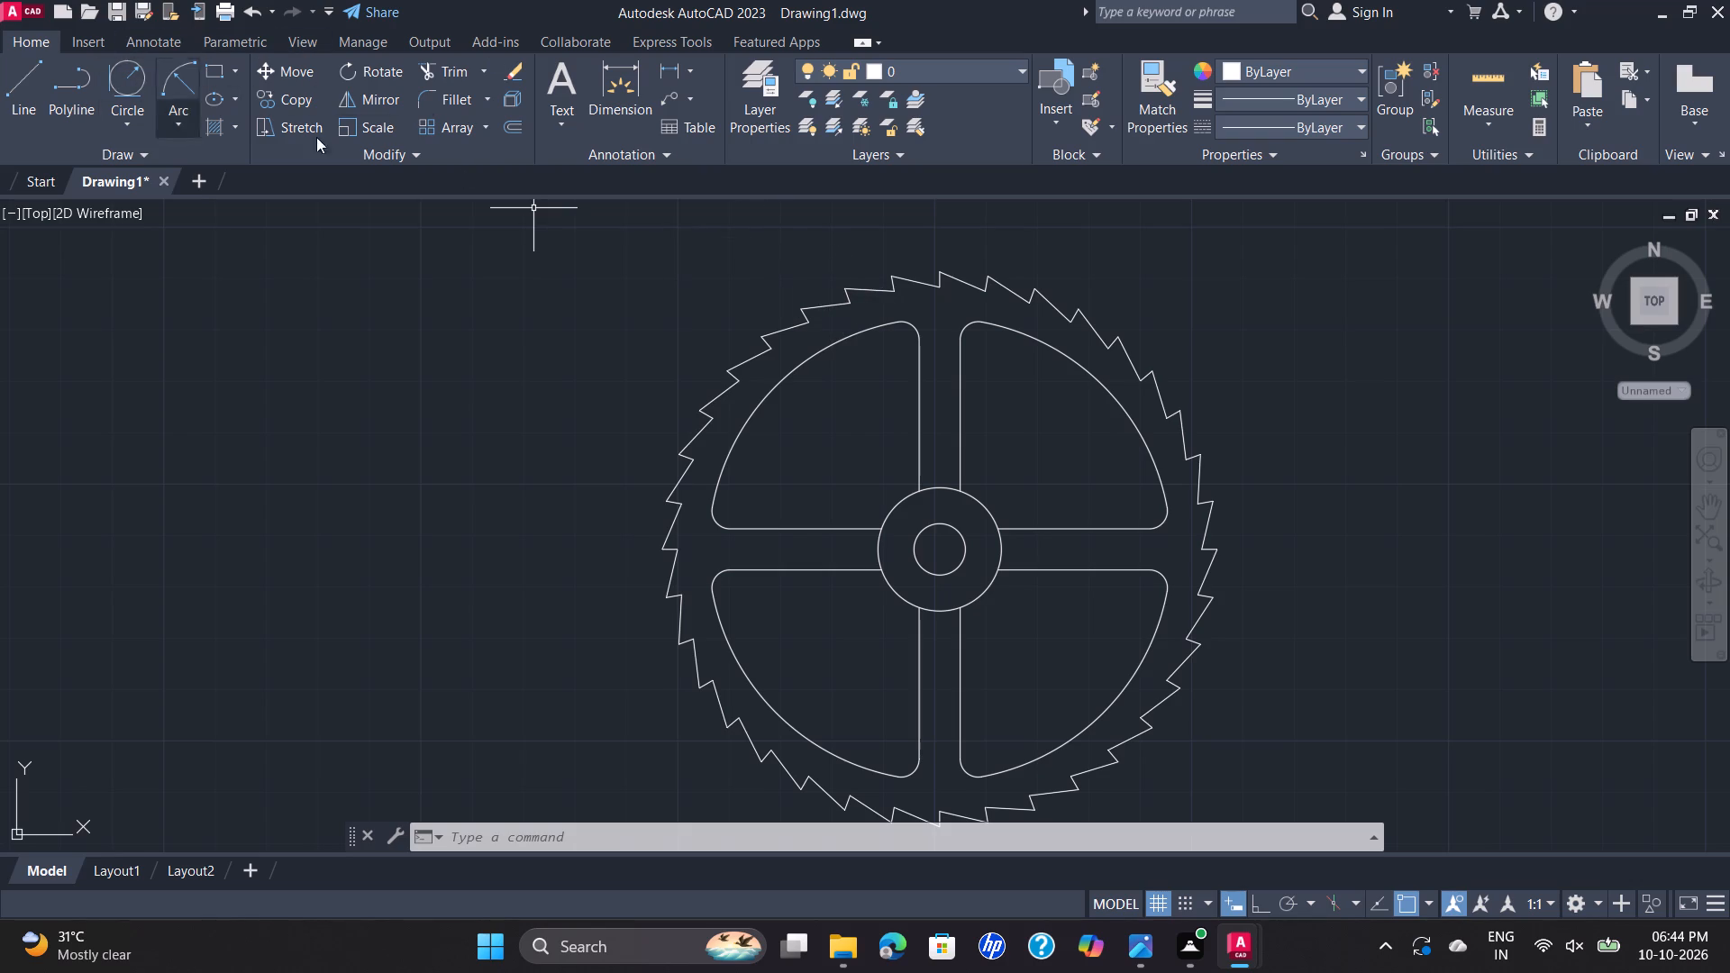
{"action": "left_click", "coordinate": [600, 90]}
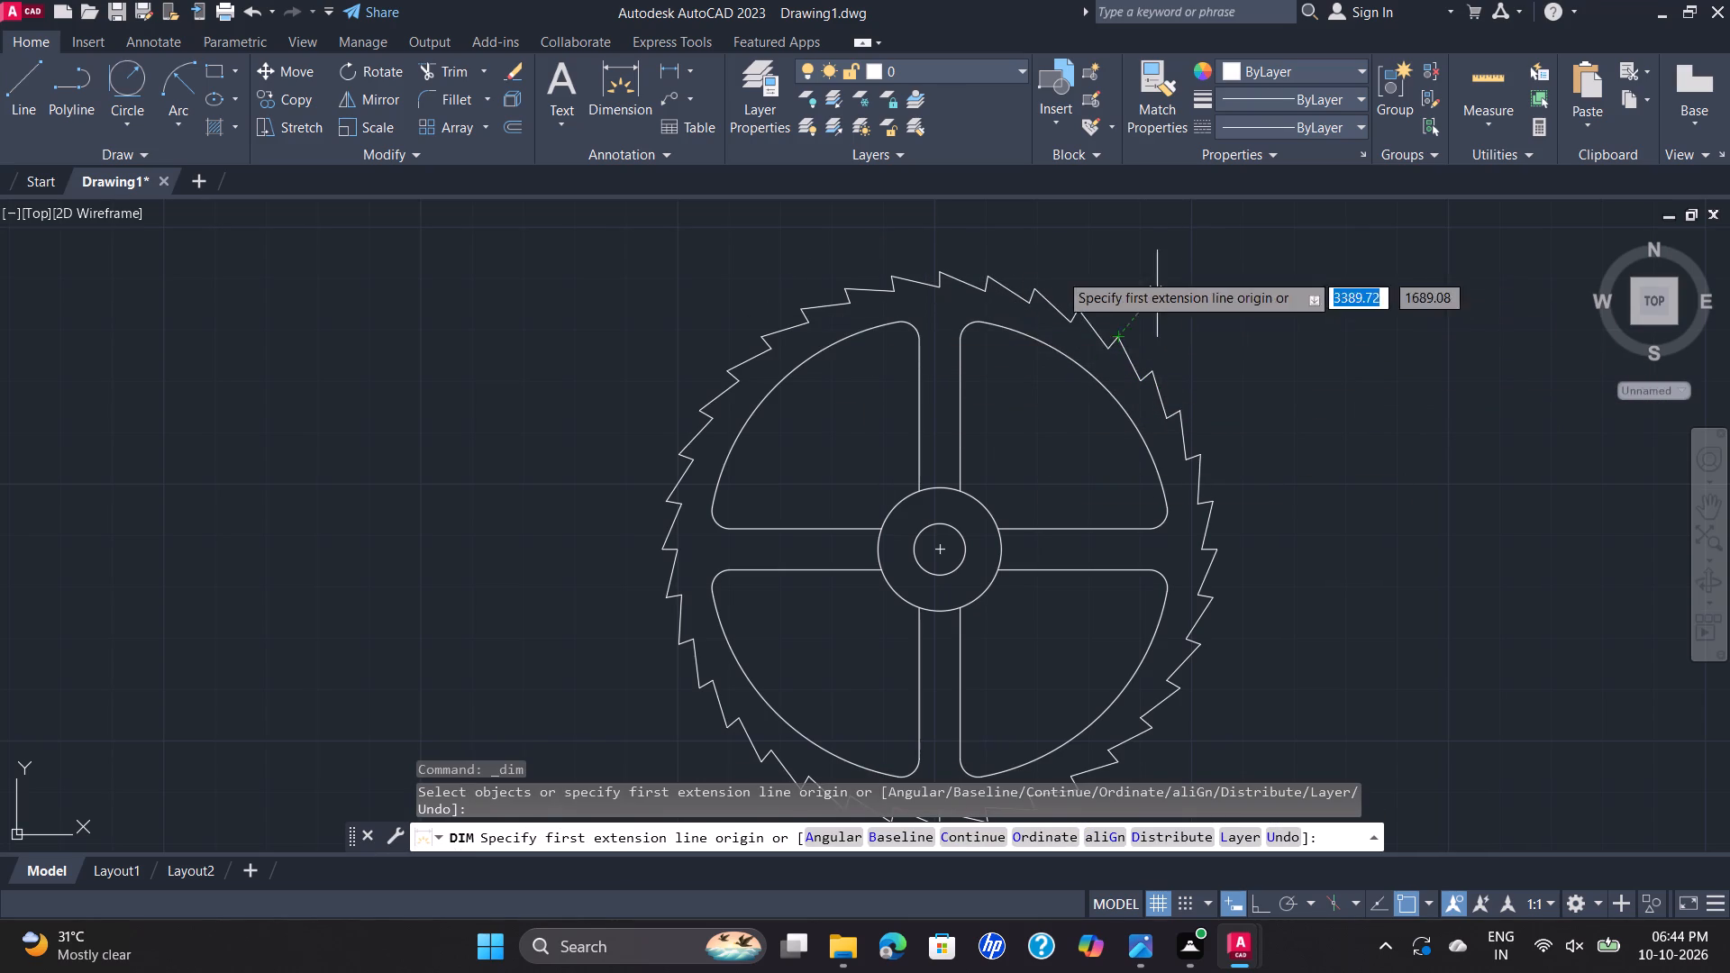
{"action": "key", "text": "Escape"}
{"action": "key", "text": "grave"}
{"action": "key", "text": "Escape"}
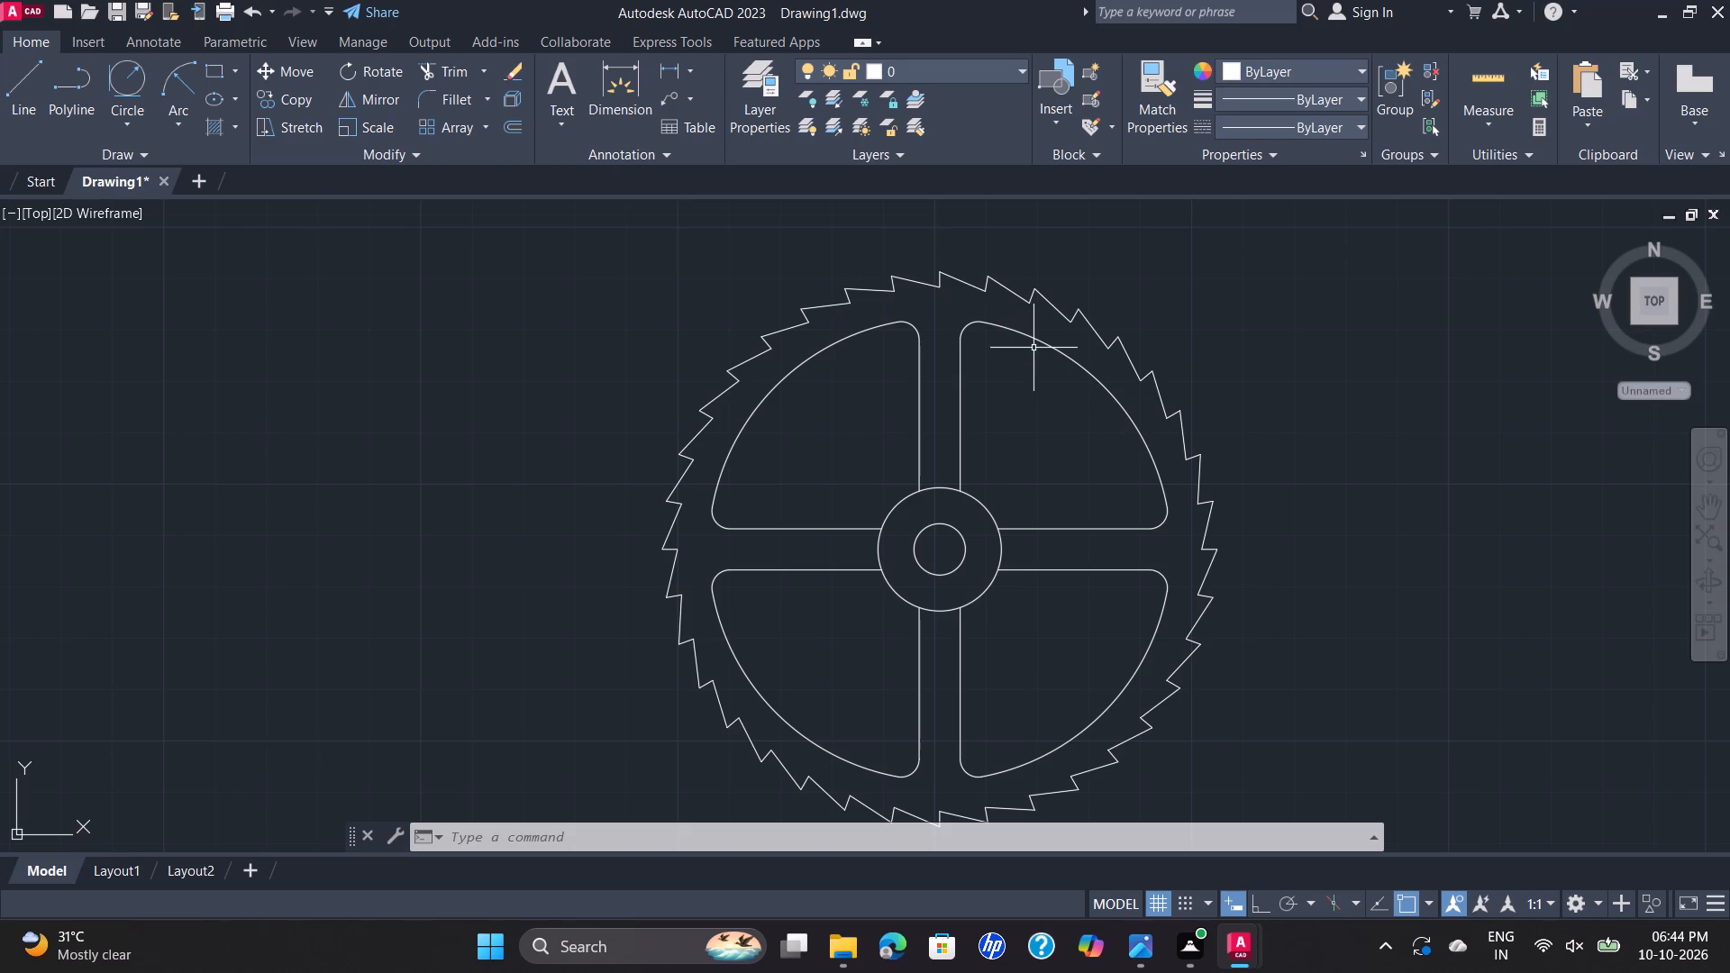
Save the drawing to the Desktop under the file name "D 4 R".
{"action": "scroll", "coordinate": [1033, 348], "scroll_direction": "down", "scroll_amount": 2}
{"action": "scroll", "coordinate": [1034, 348], "scroll_direction": "up", "scroll_amount": 1}
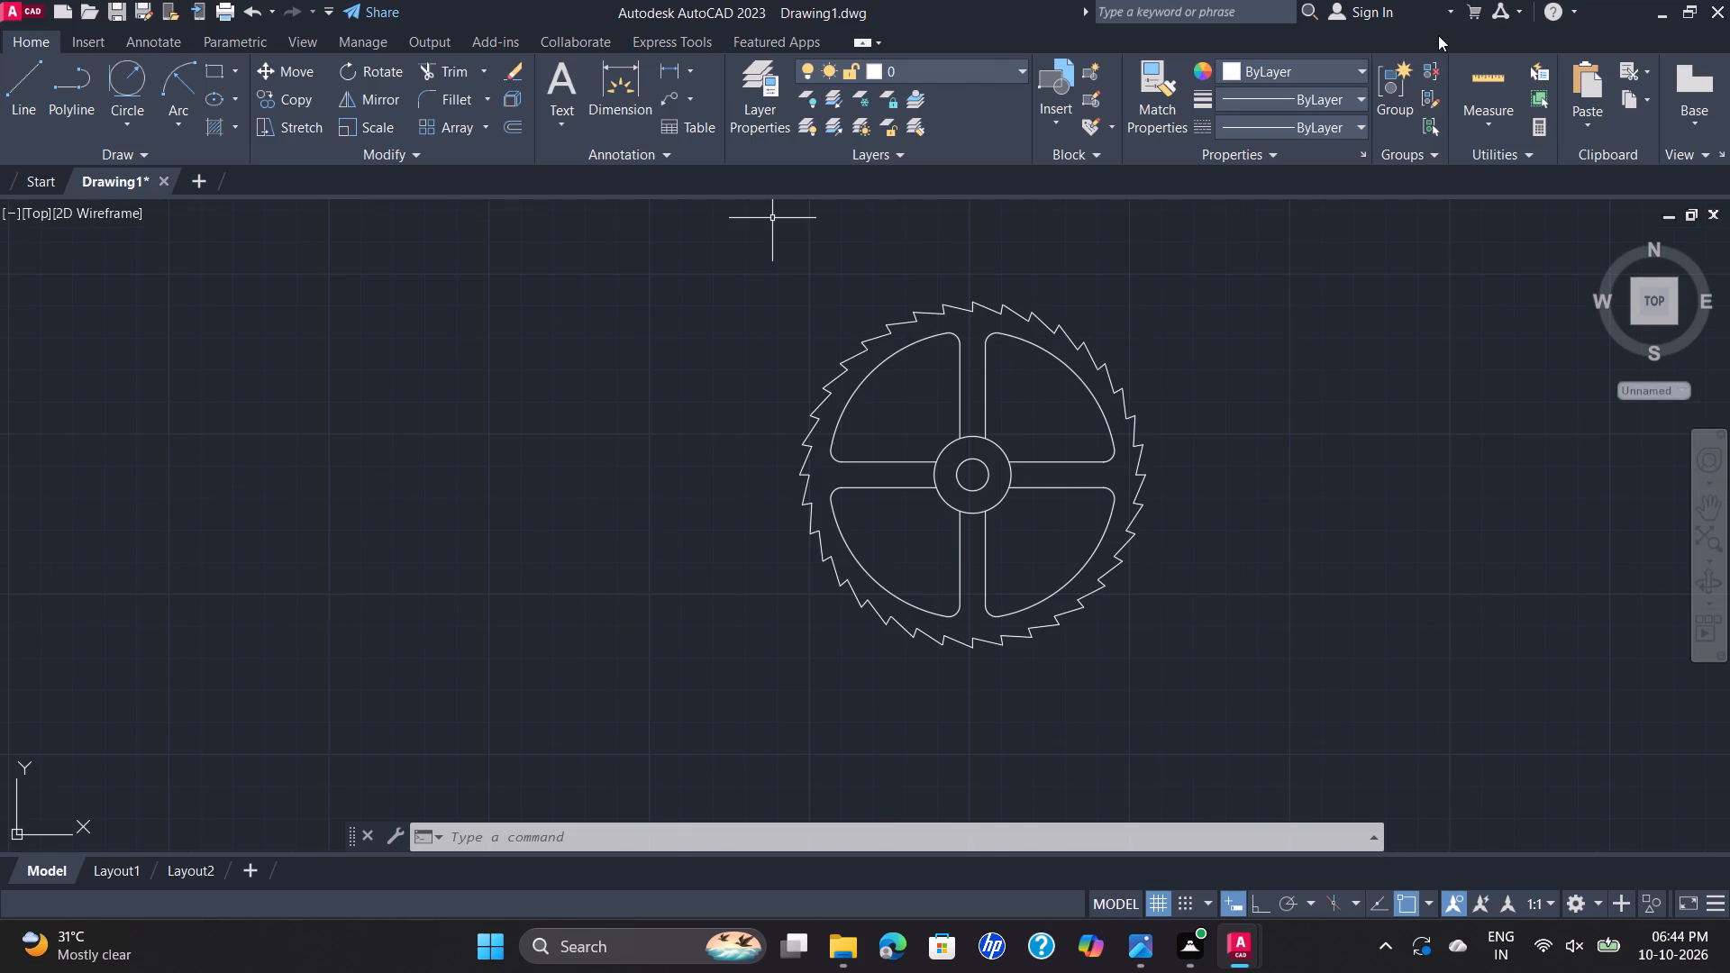
{"action": "key", "text": "ctrl+s"}
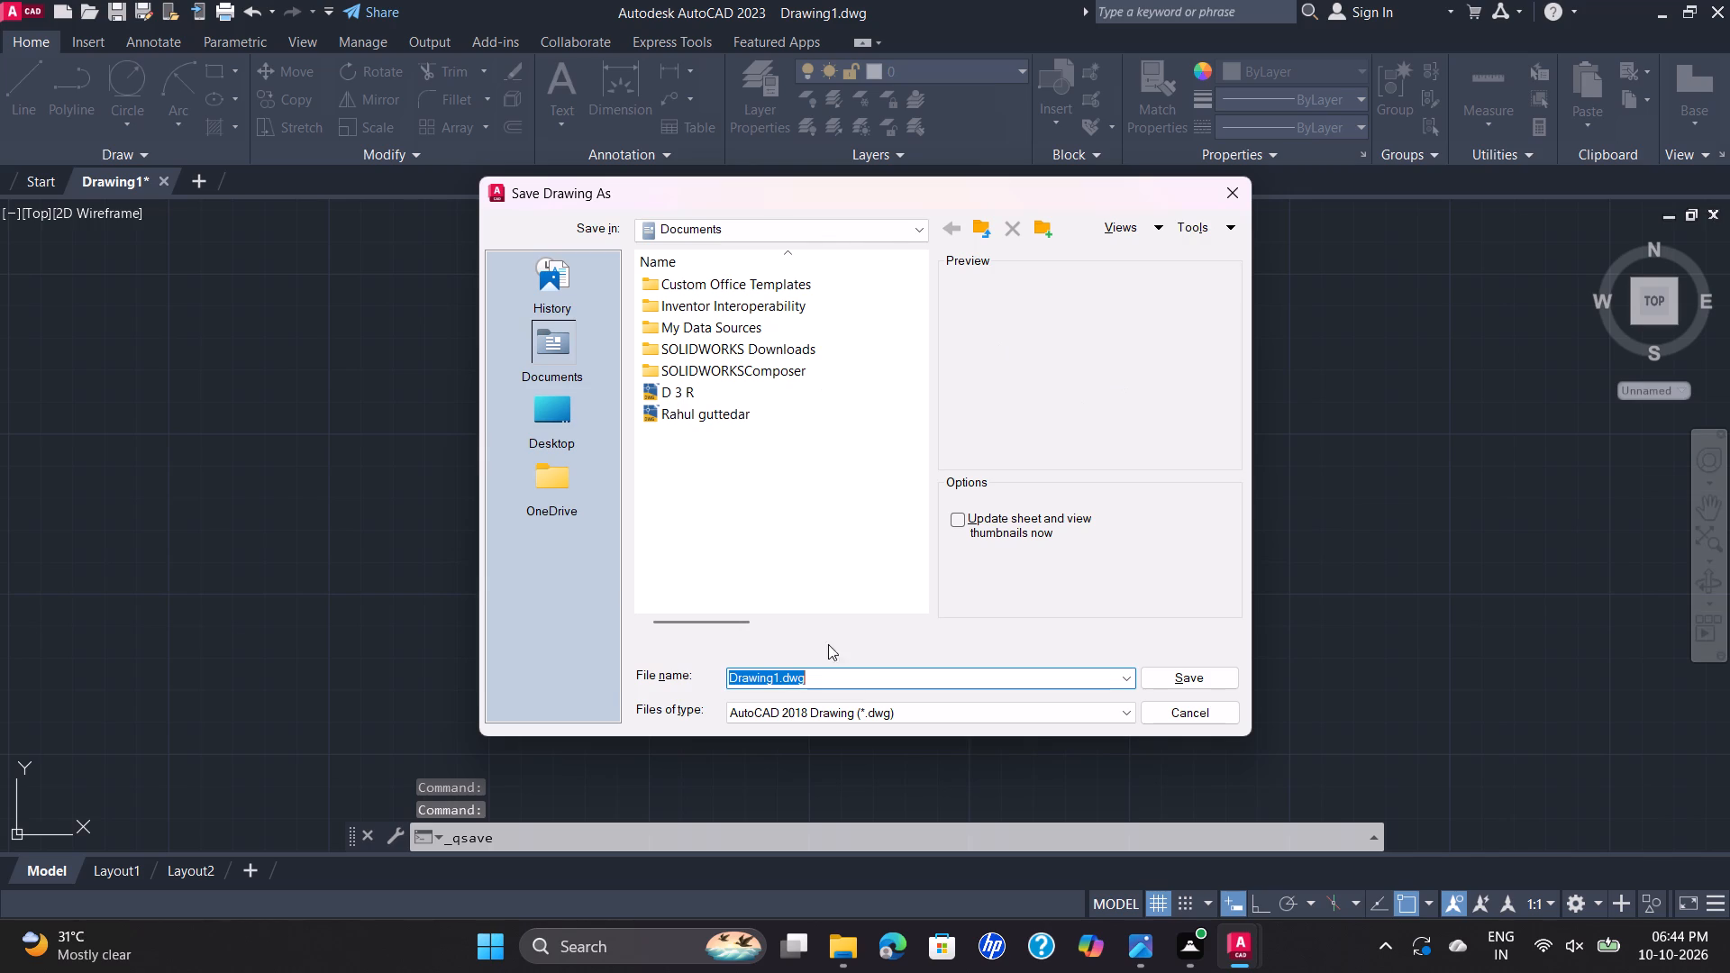
{"action": "left_click", "coordinate": [863, 677]}
{"action": "left_click", "coordinate": [863, 677]}
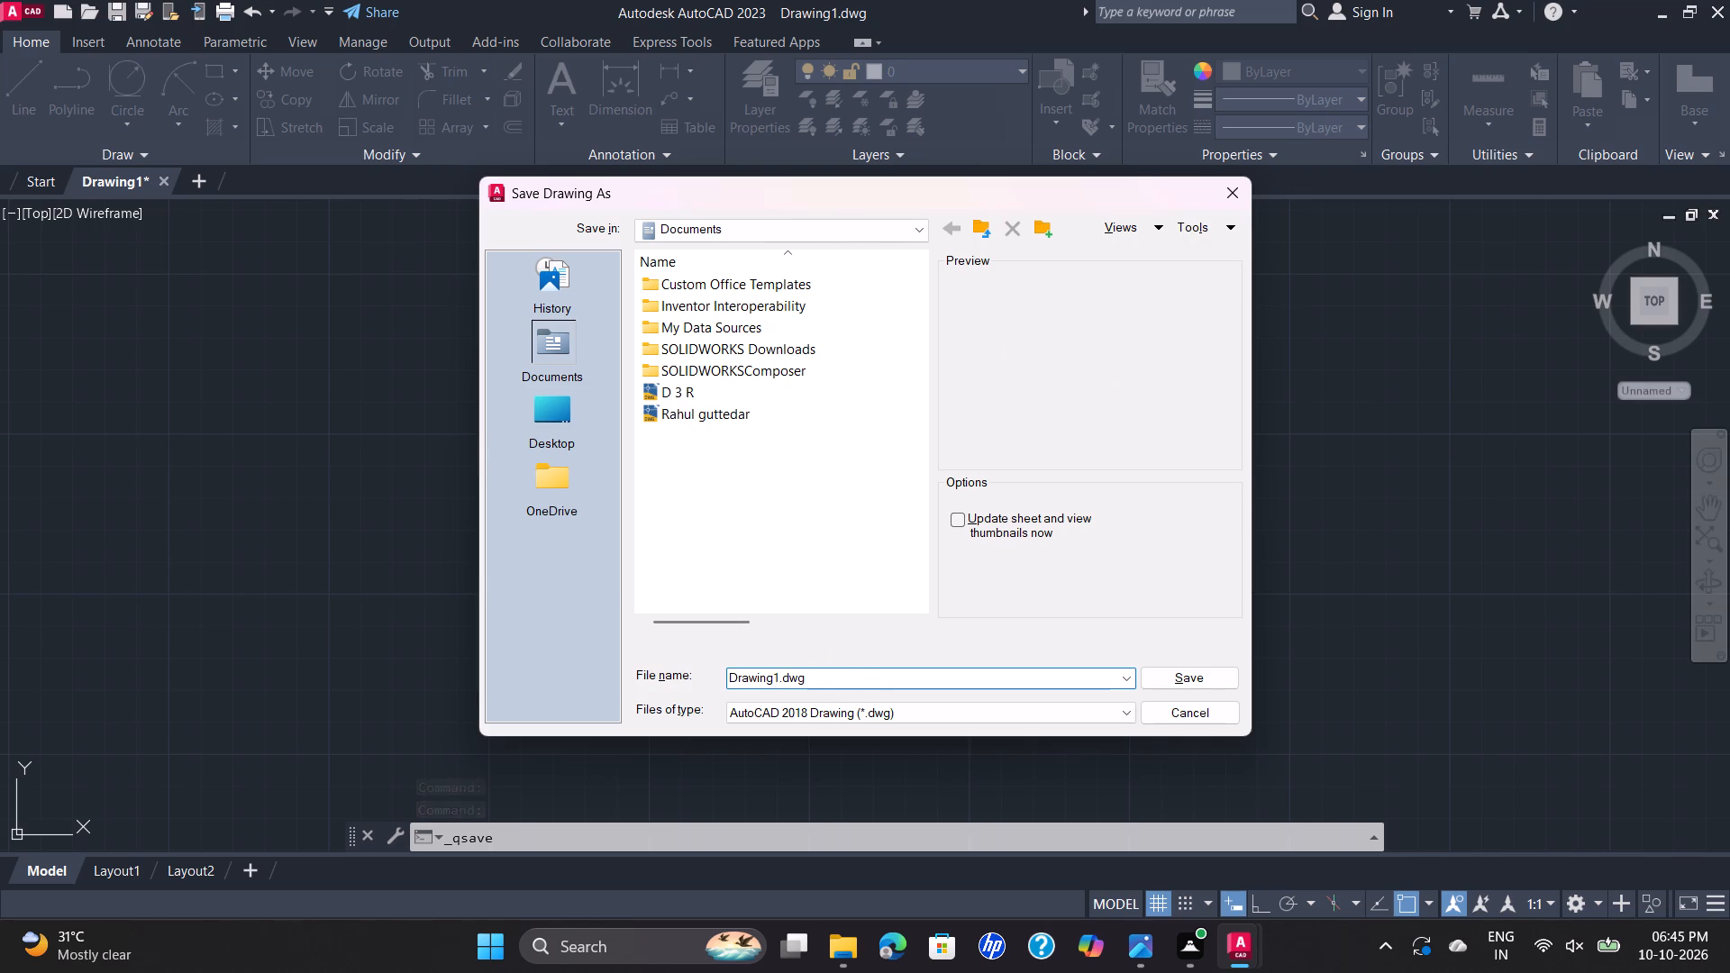
{"action": "left_click", "coordinate": [564, 291]}
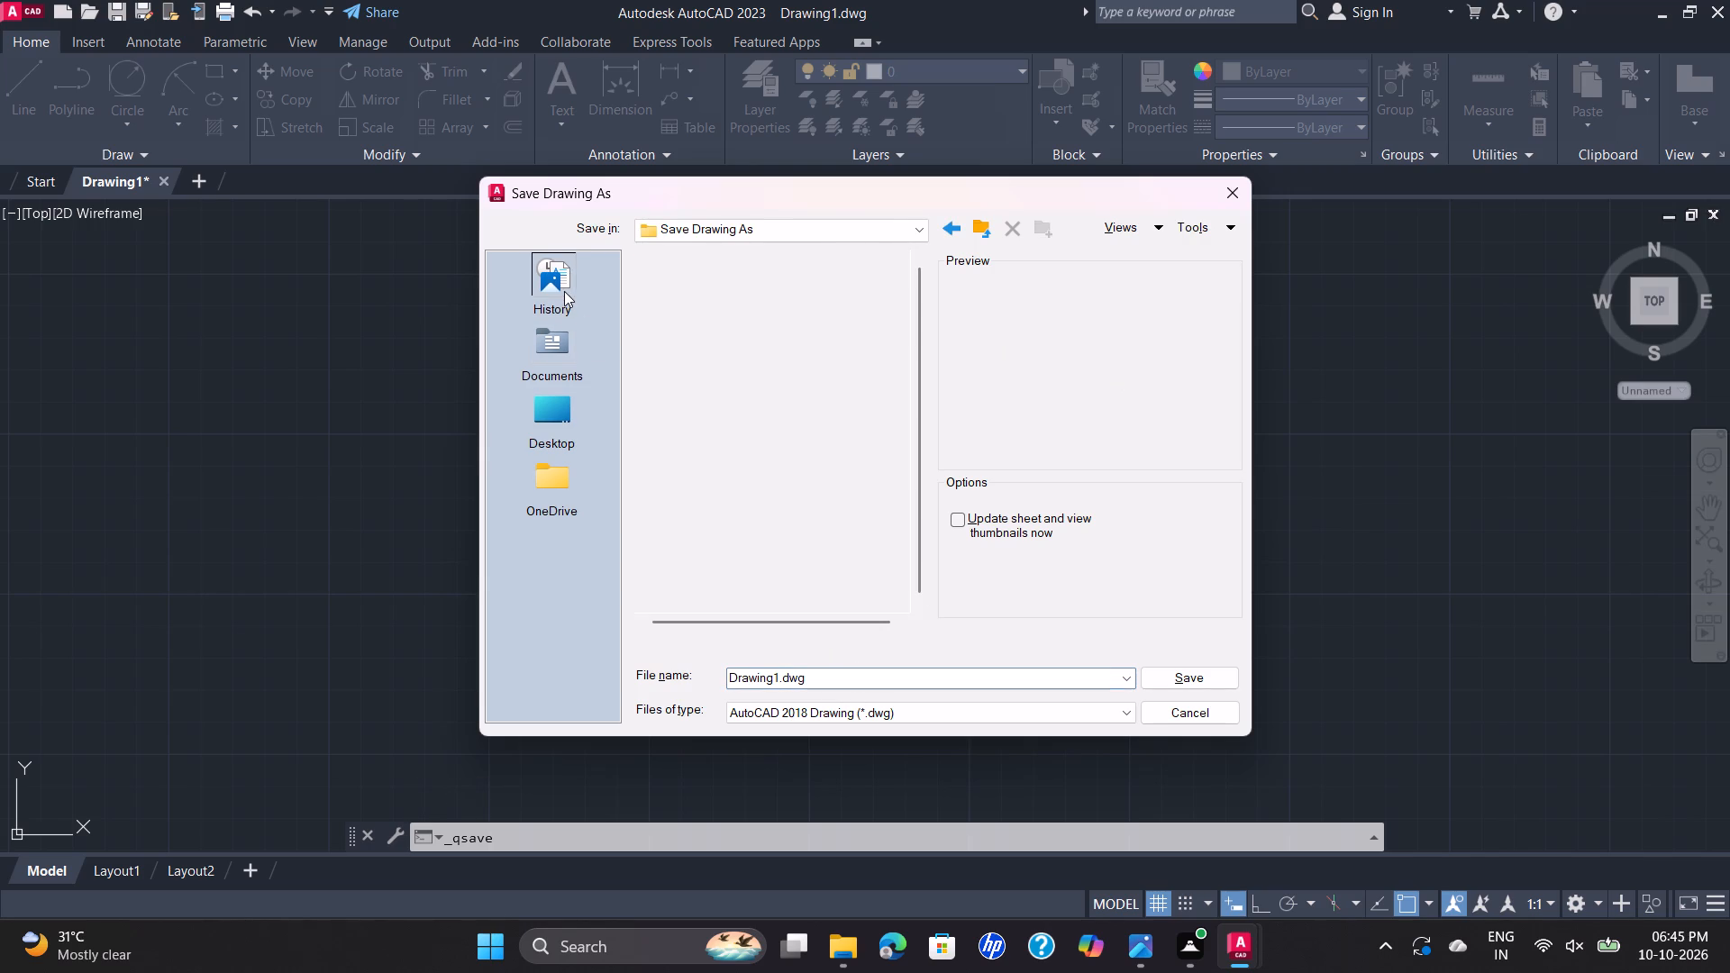
{"action": "left_click", "coordinate": [851, 668]}
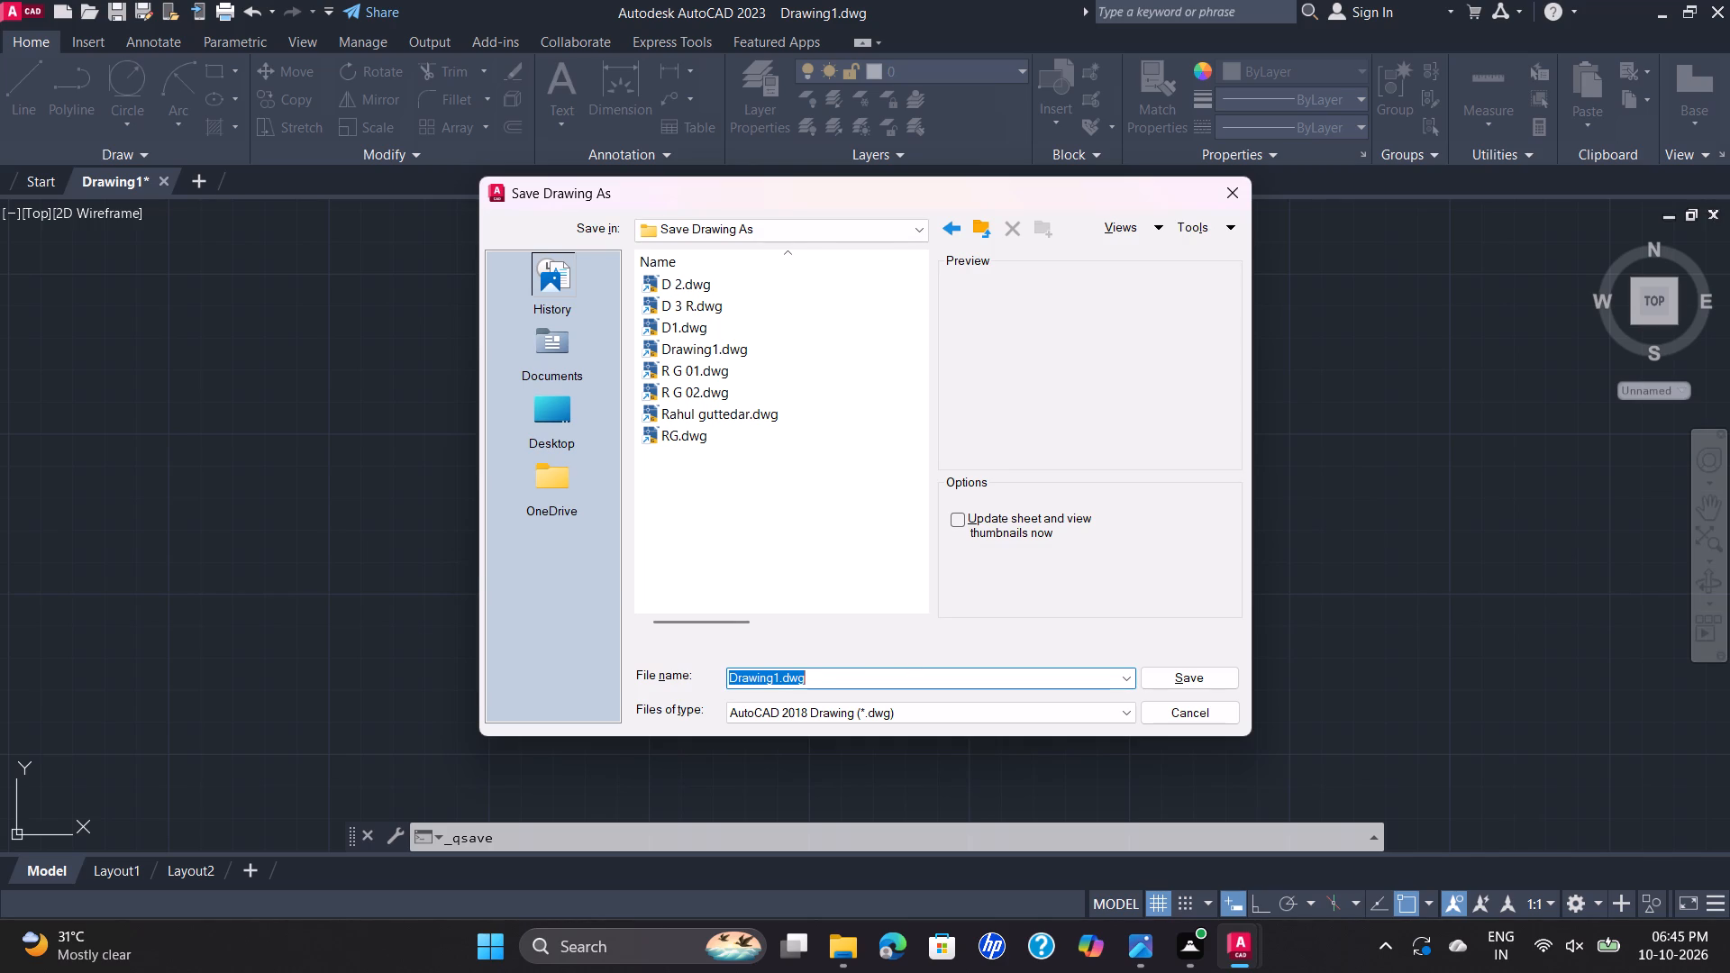
{"action": "key", "text": "d"}
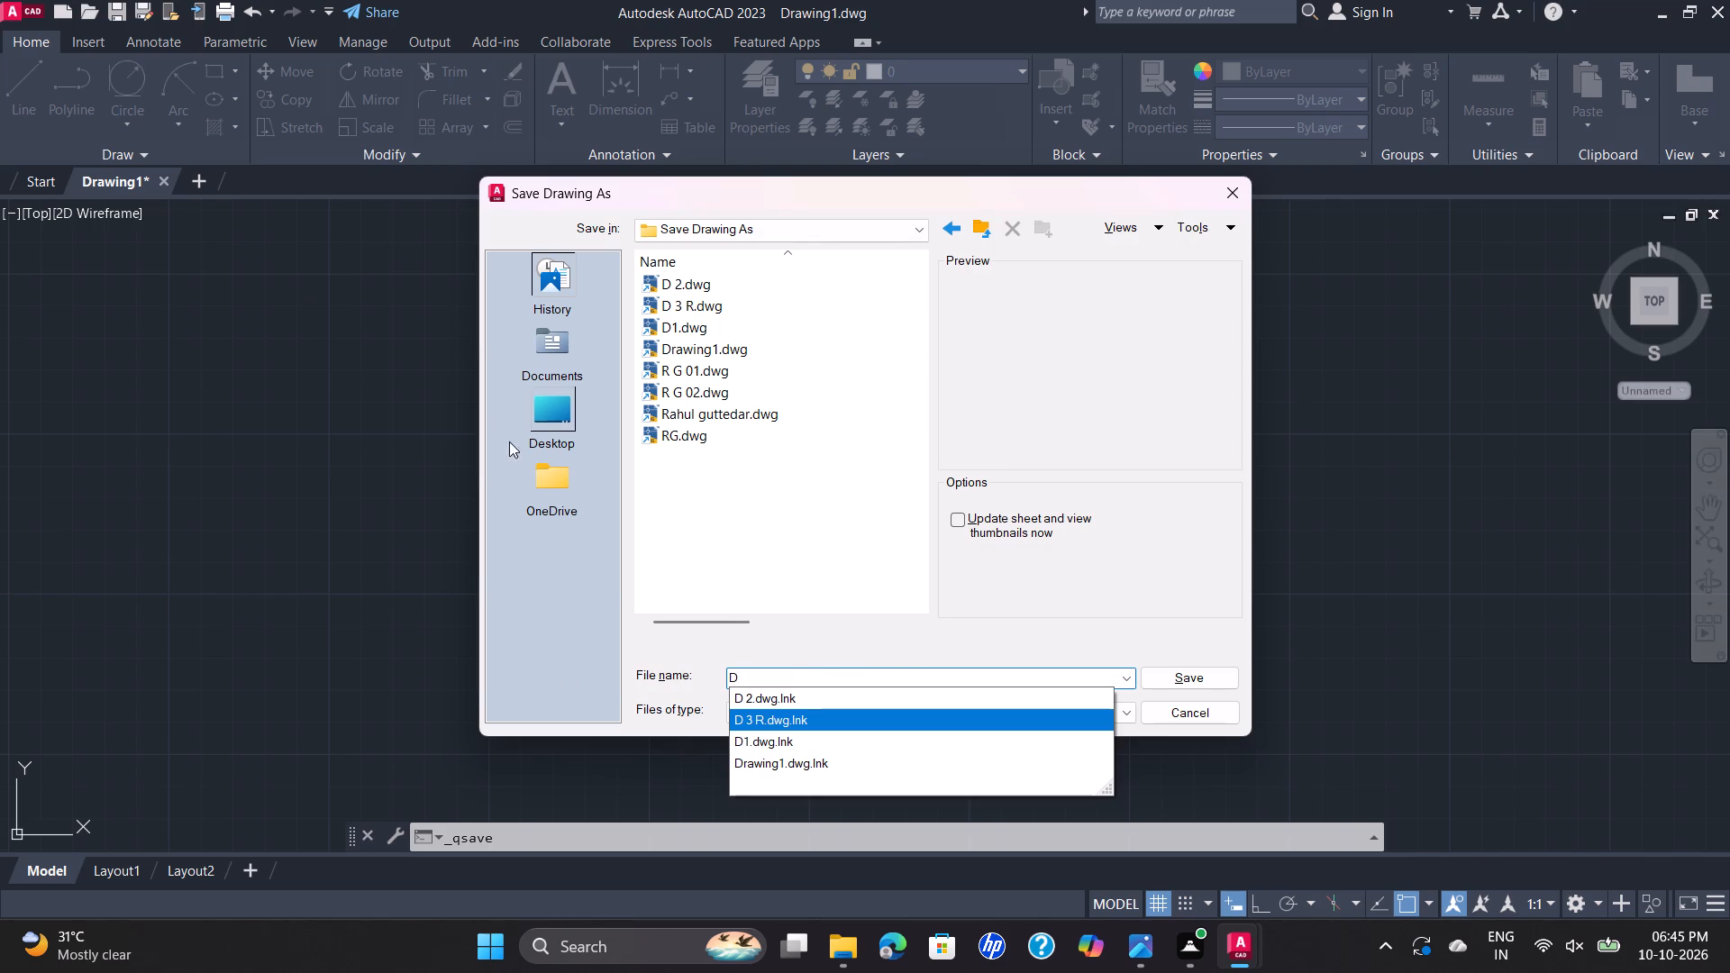
{"action": "left_click", "coordinate": [543, 423]}
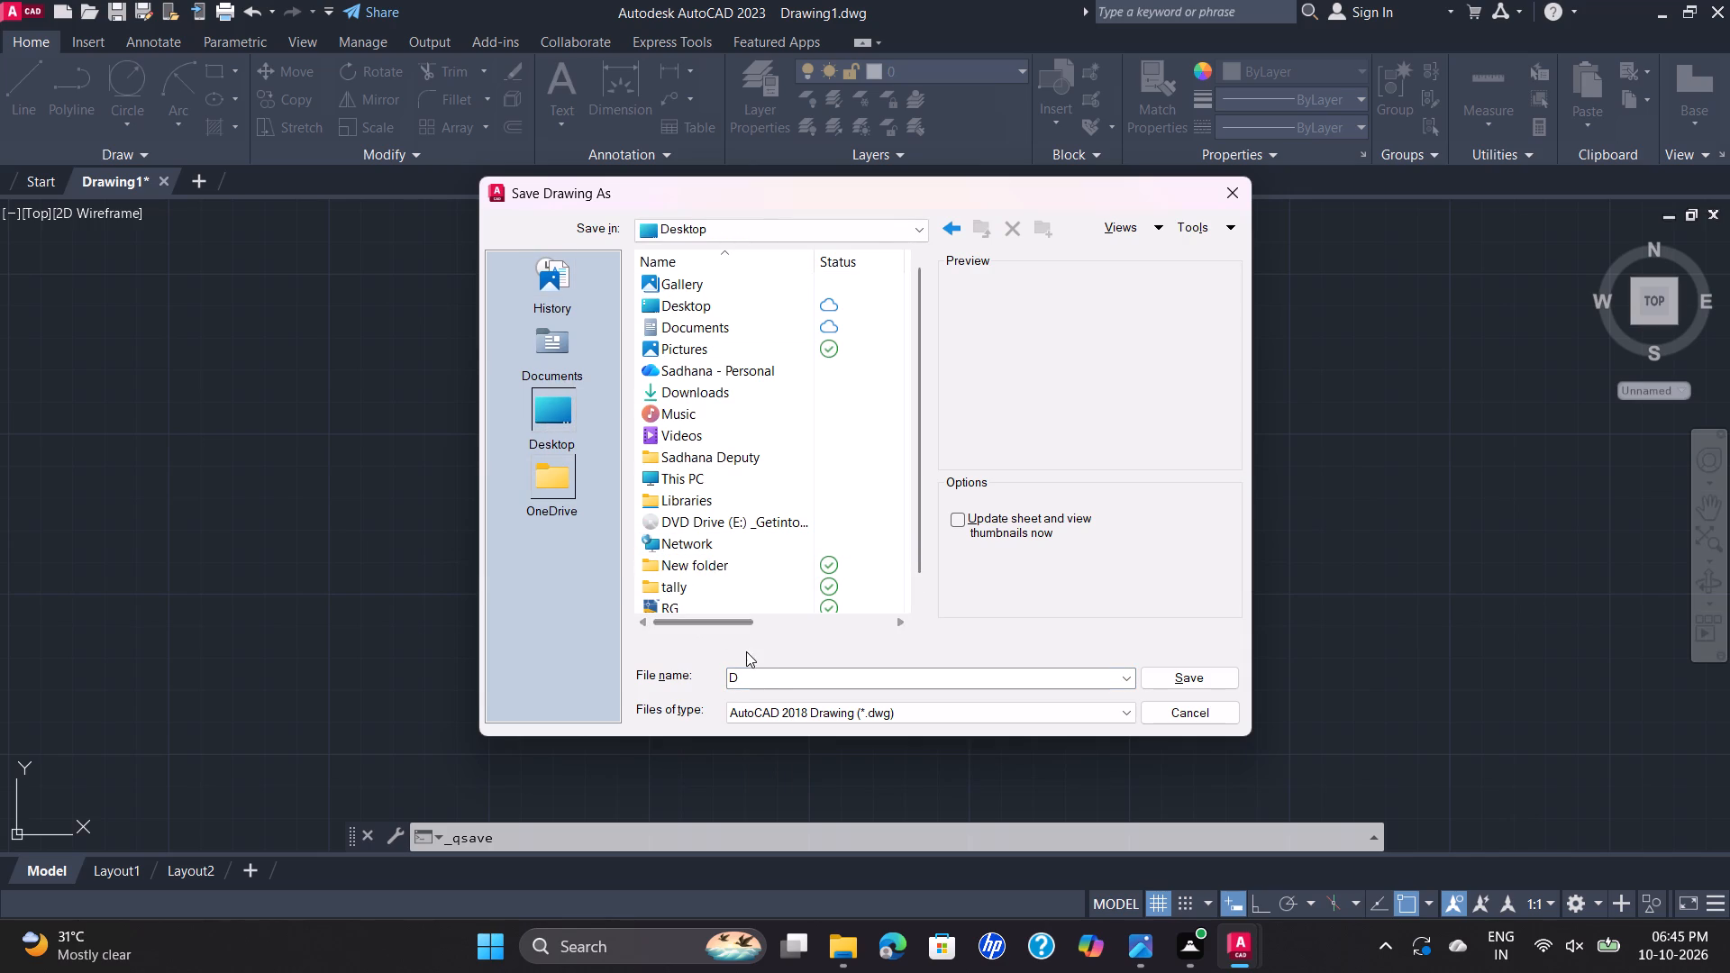
{"action": "left_click", "coordinate": [785, 681]}
{"action": "key", "text": "space"}
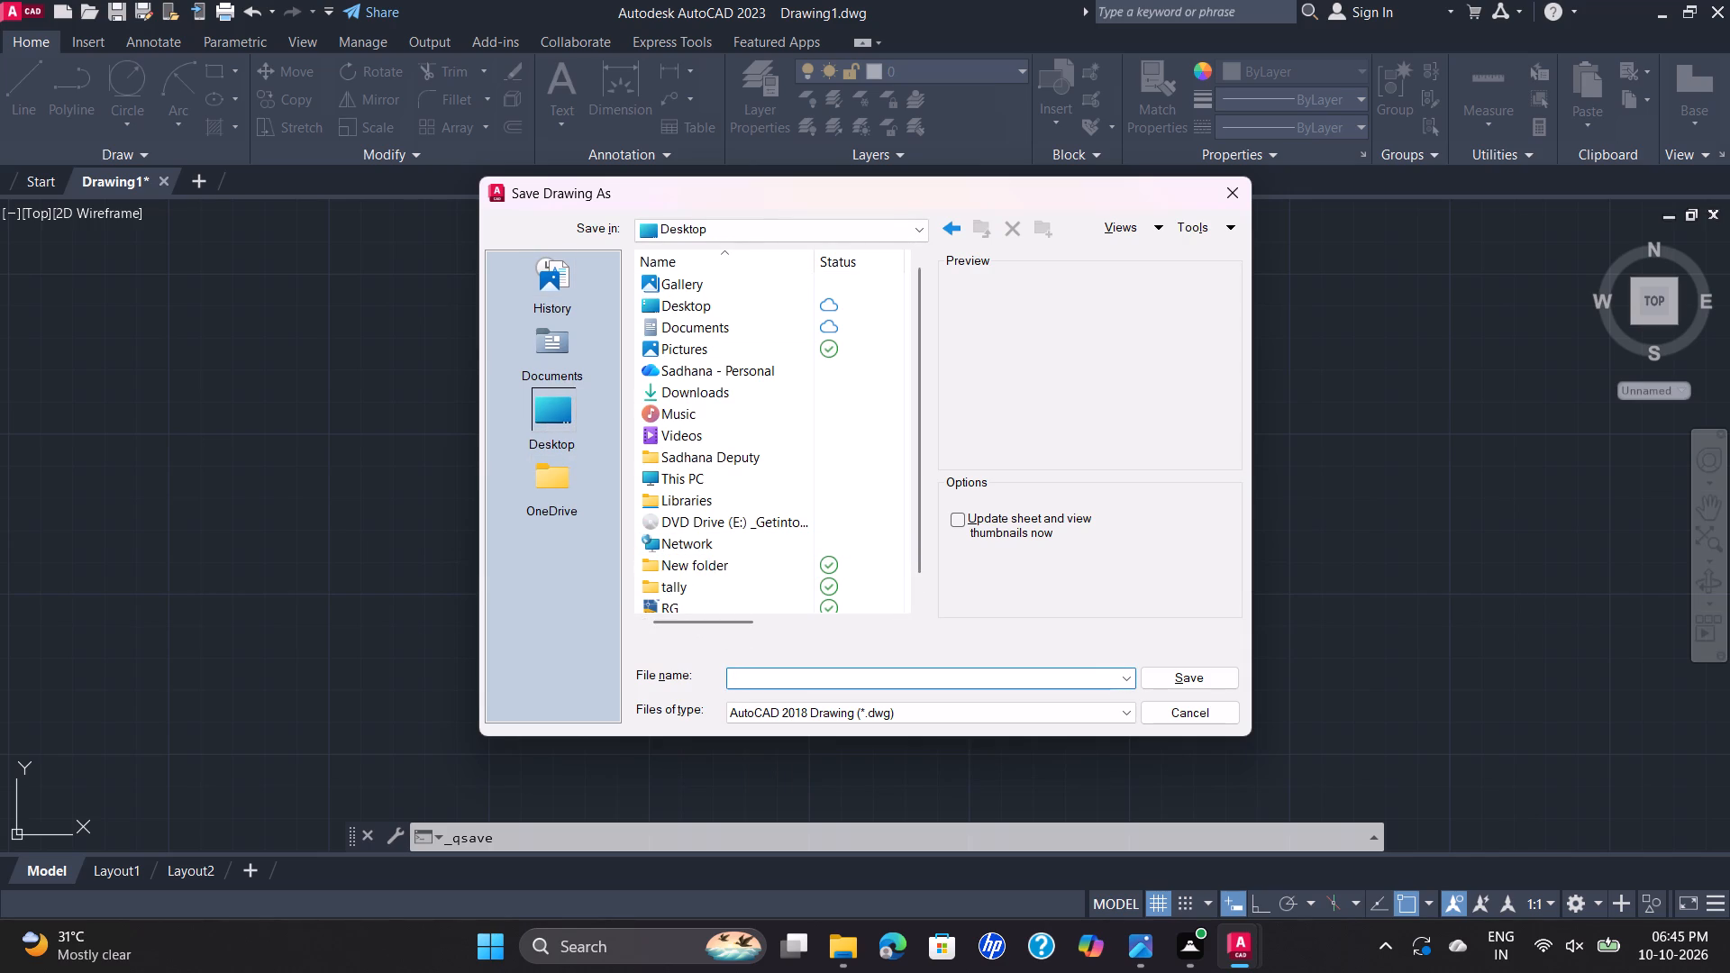
{"action": "type", "text": "D"}
{"action": "key", "text": "space"}
{"action": "key", "text": "4"}
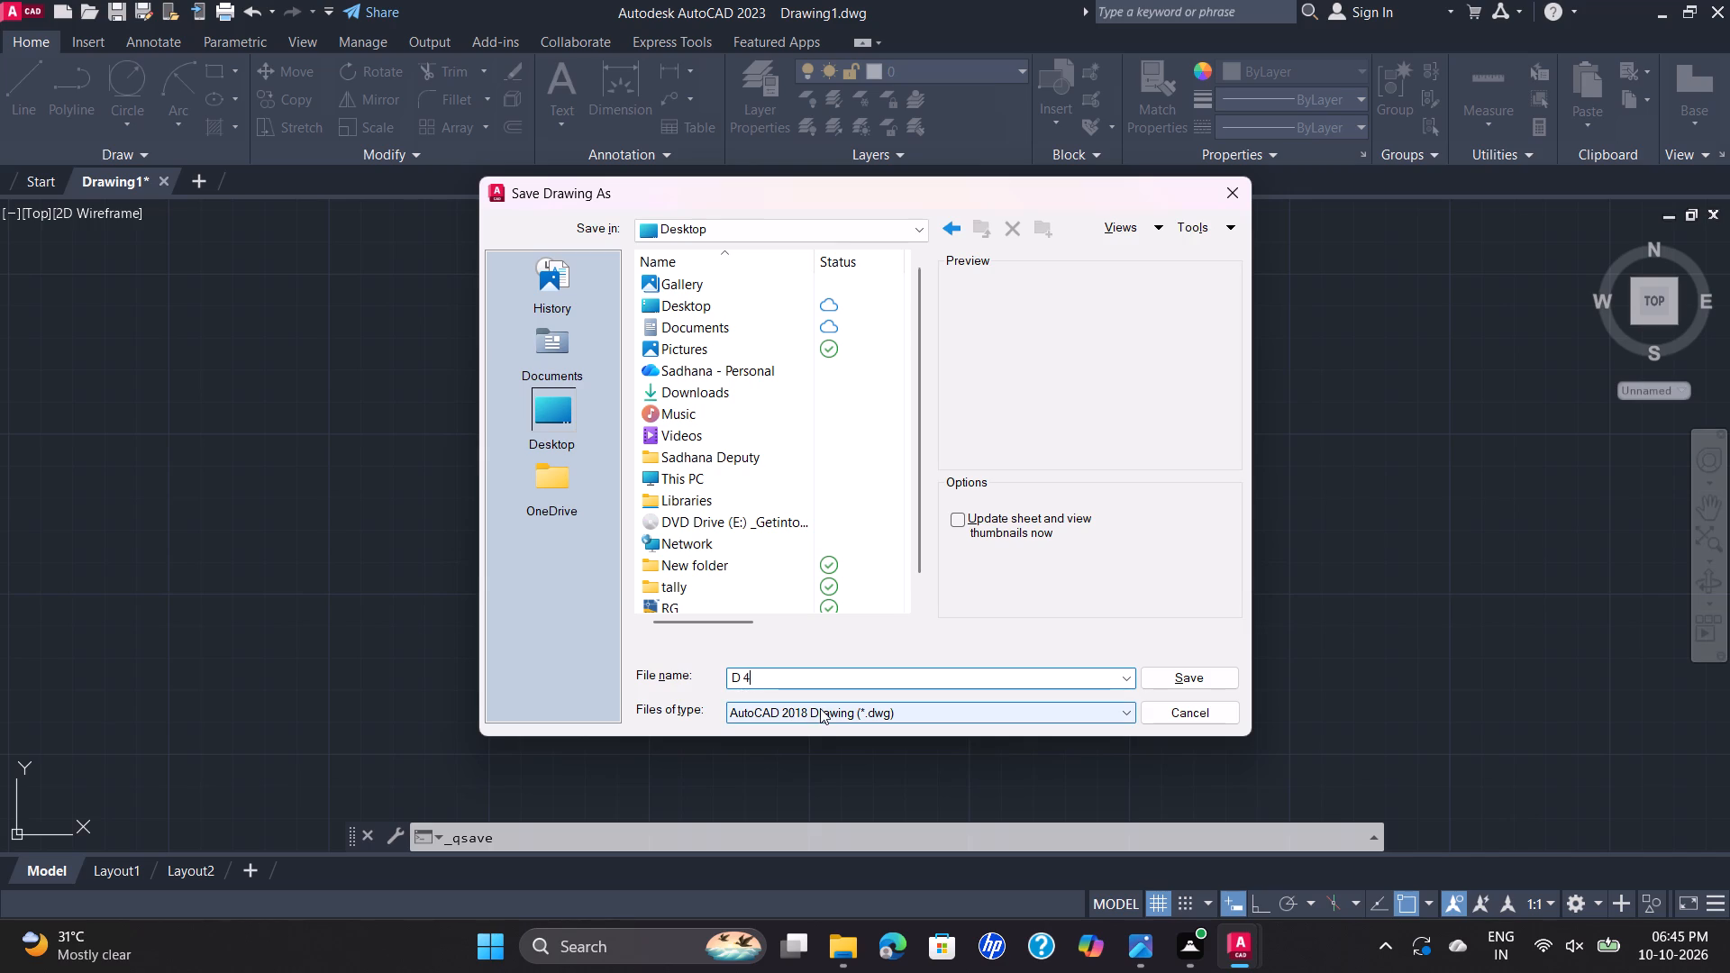
{"action": "key", "text": "space"}
{"action": "key", "text": "r"}
{"action": "left_click", "coordinate": [1200, 682]}
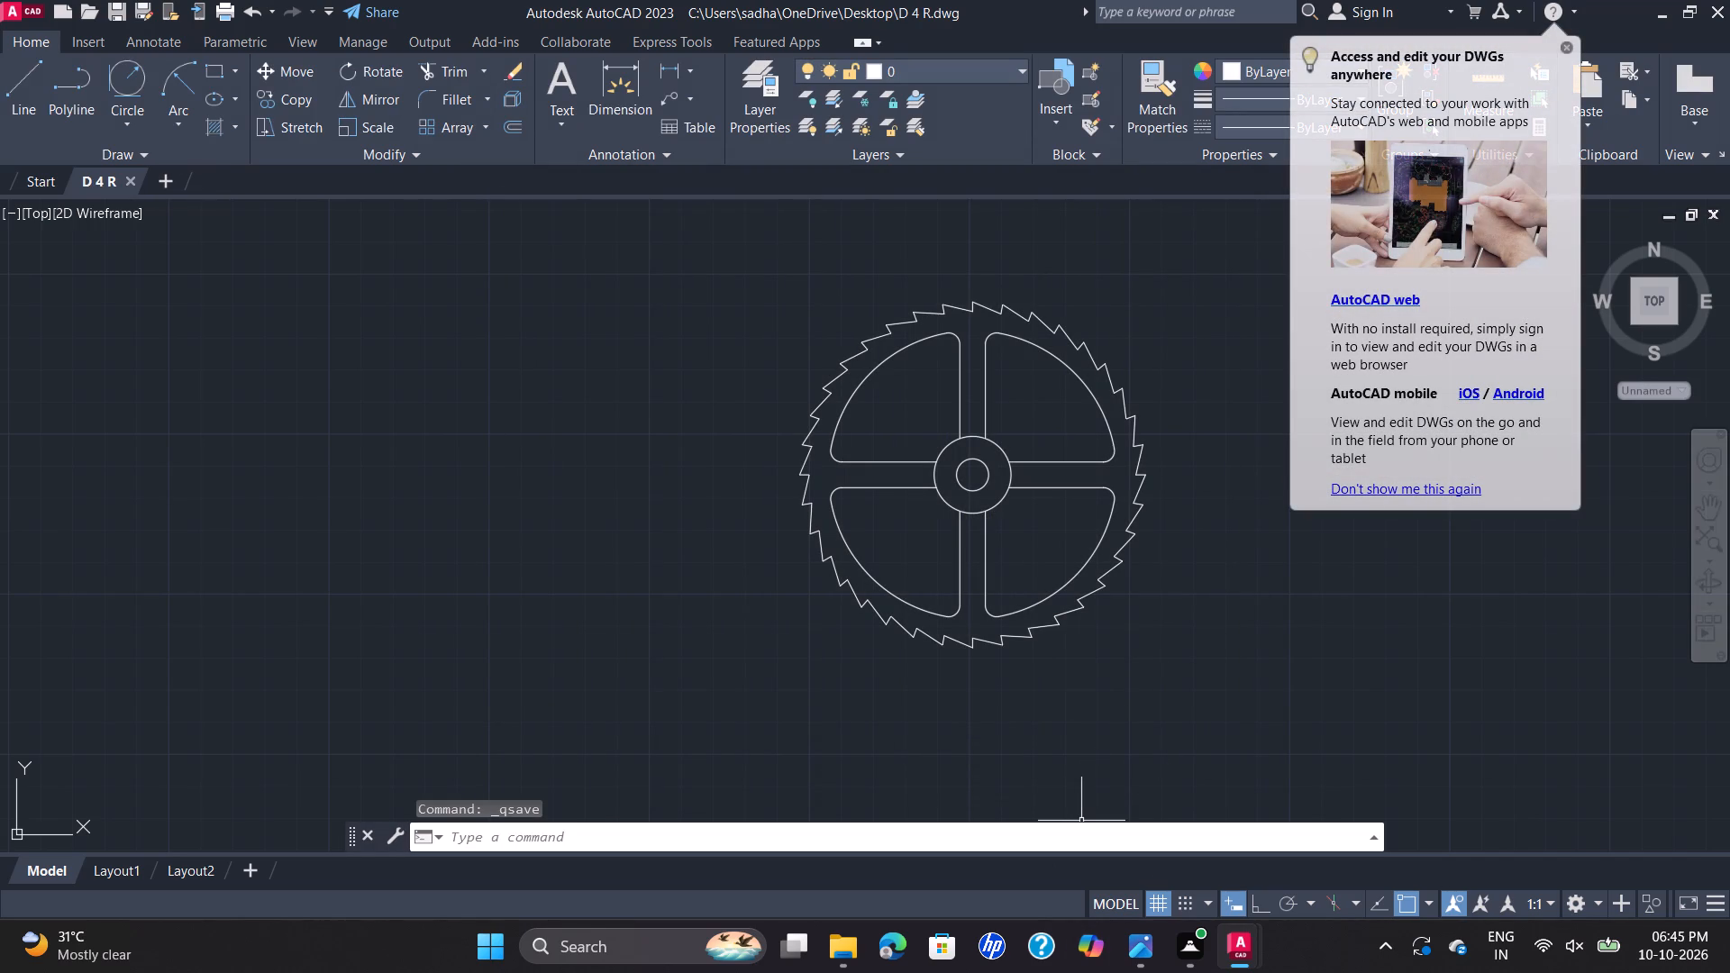
Start a plot of the drawing with the DWG To PDF.pc3 plotter and set the orientation to landscape.
{"action": "left_click", "coordinate": [932, 844]}
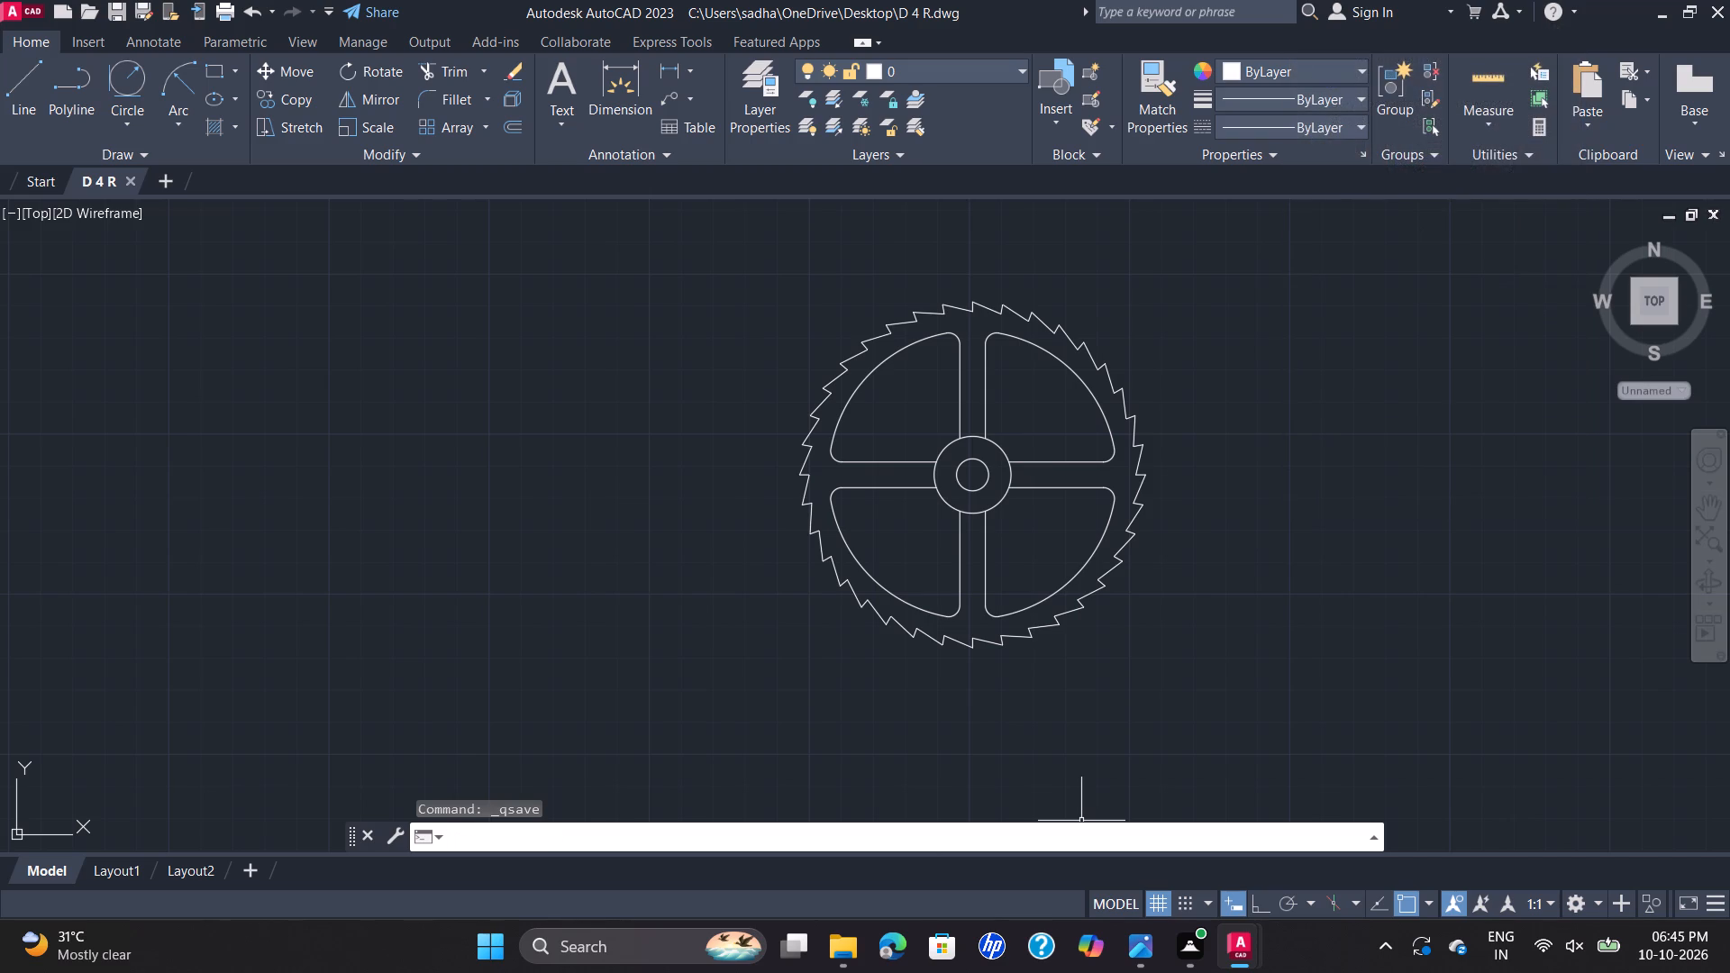
{"action": "type", "text": "PLOT"}
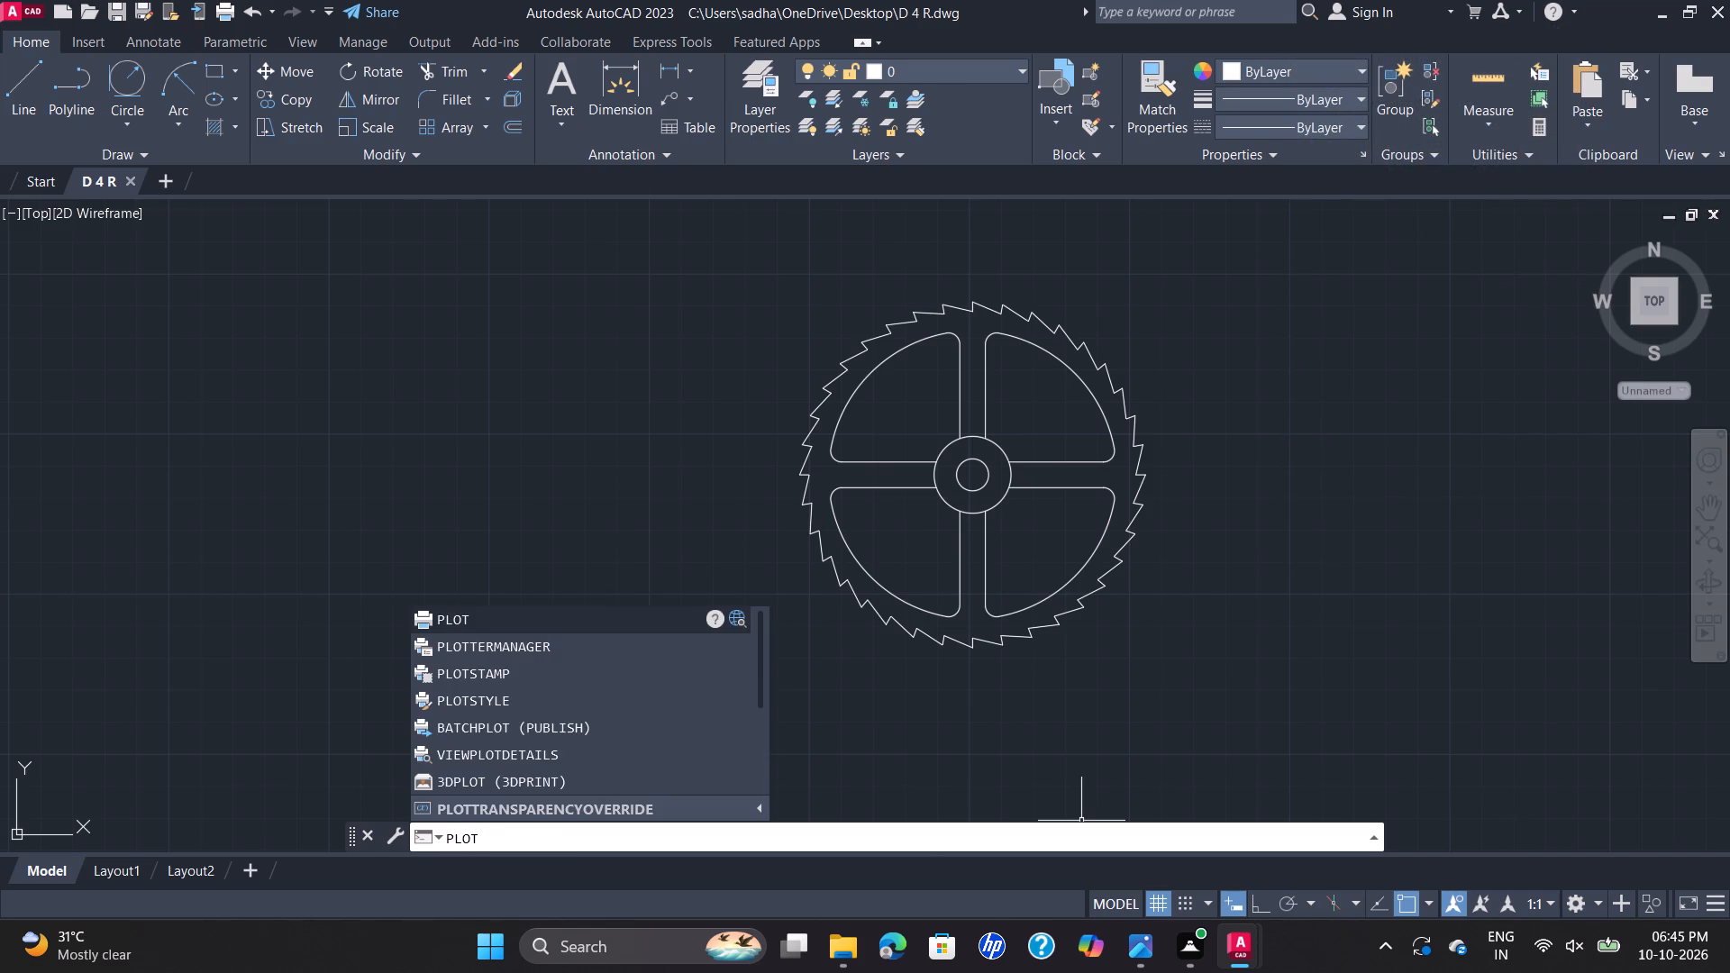
{"action": "key", "text": "Return"}
{"action": "scroll", "coordinate": [932, 844], "scroll_direction": "up", "scroll_amount": 1}
{"action": "left_click", "coordinate": [869, 305]}
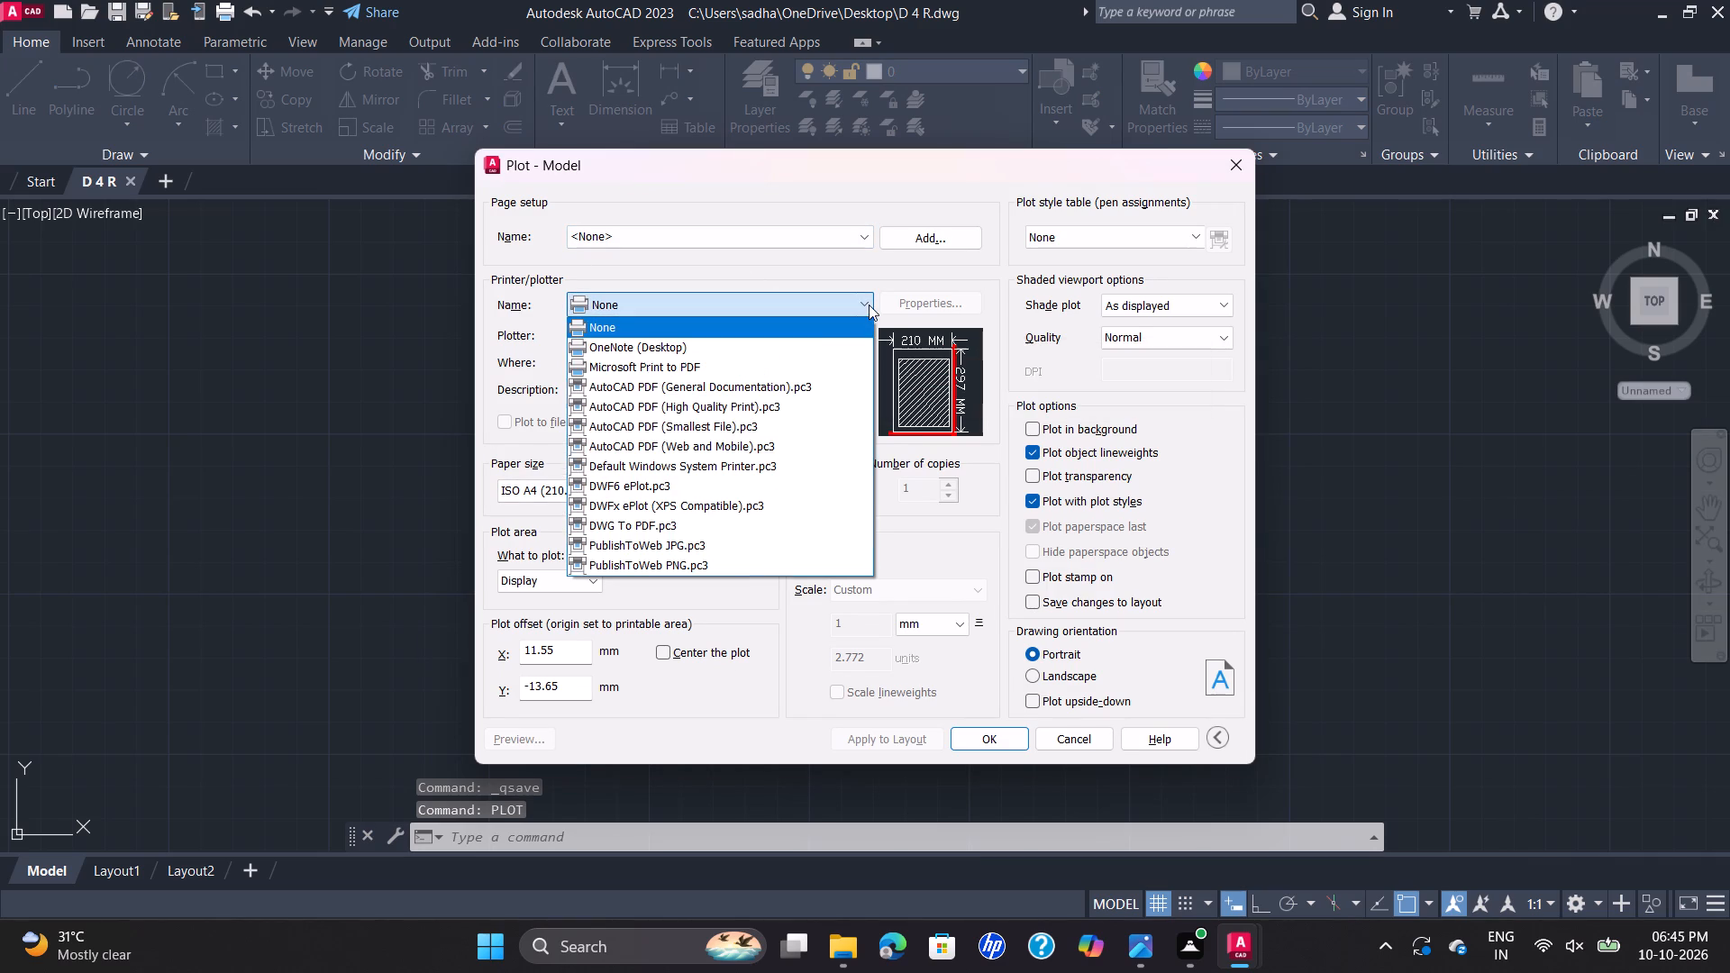
{"action": "left_click", "coordinate": [790, 526]}
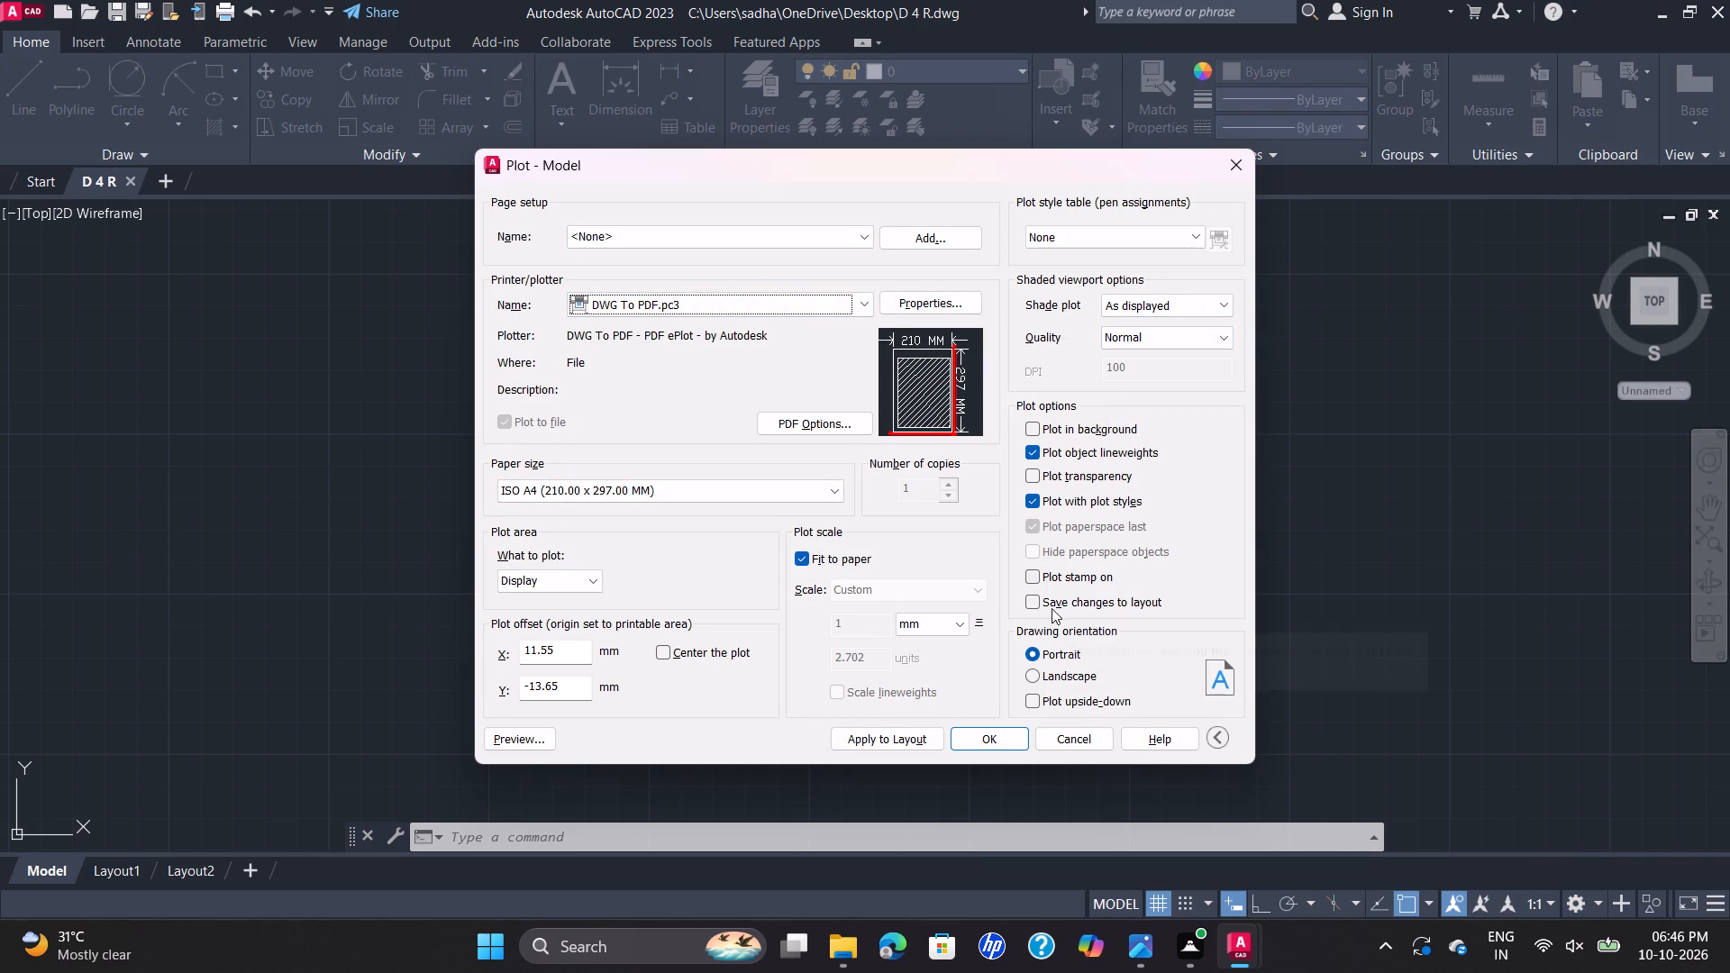
{"action": "left_click", "coordinate": [1028, 673]}
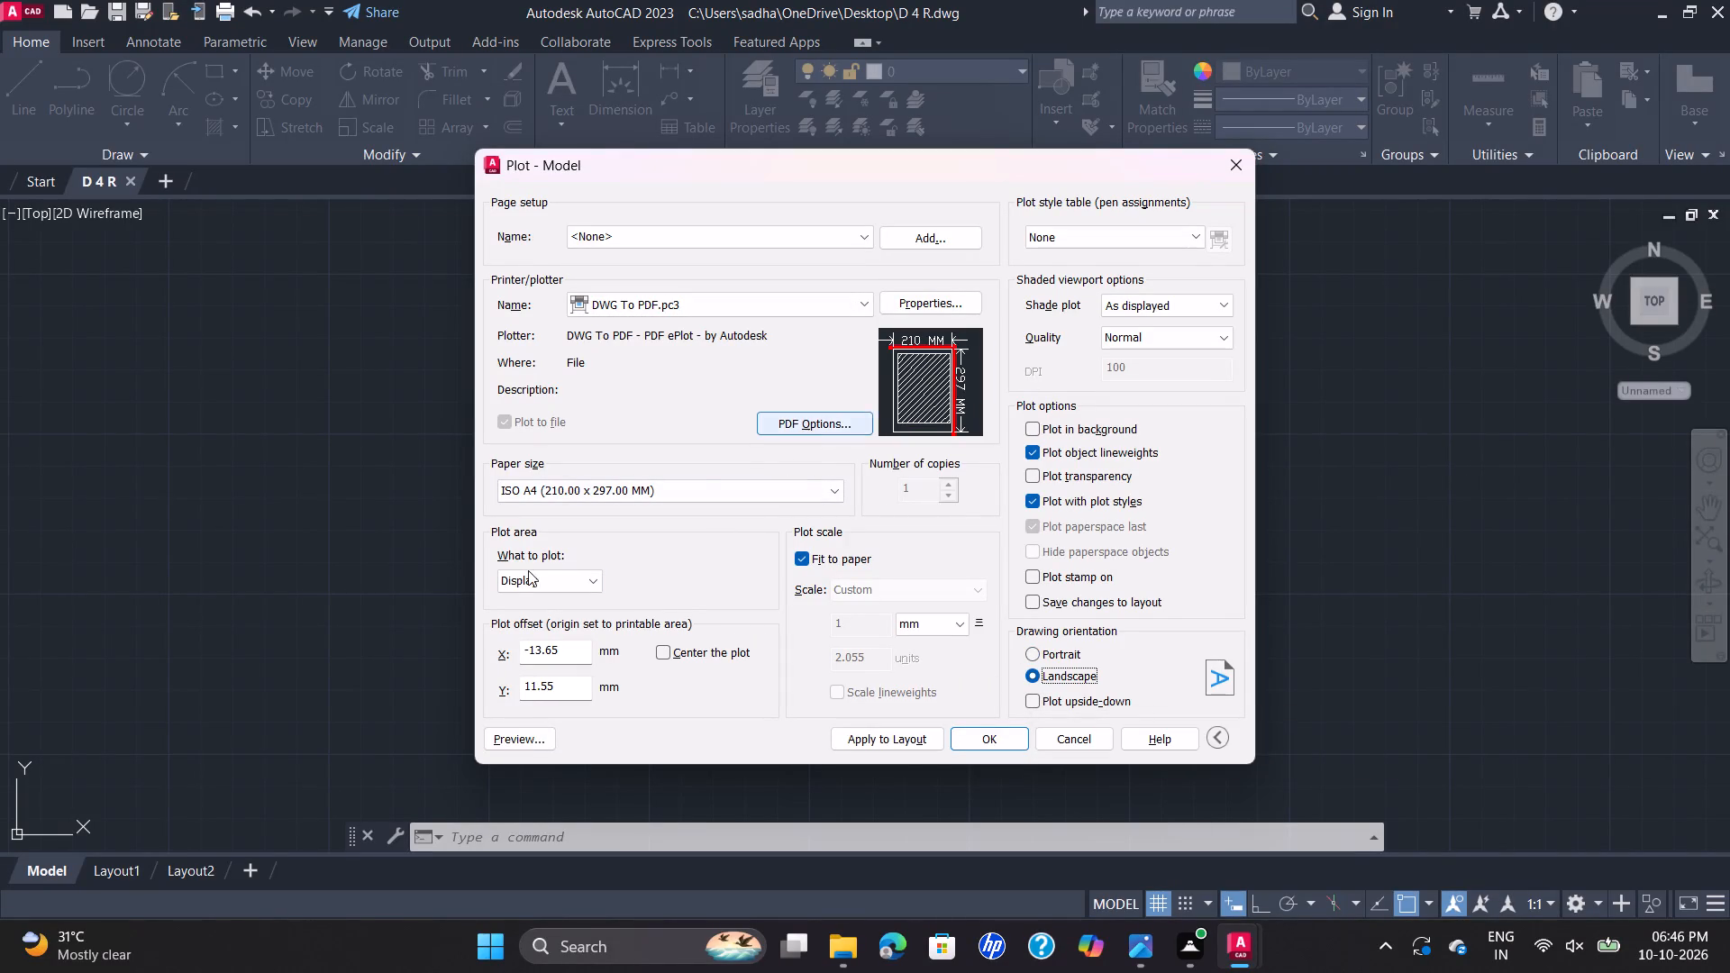
Set the plot area to a window enclosing the whole ratchet wheel with some margin around its teeth.
{"action": "left_click", "coordinate": [592, 584]}
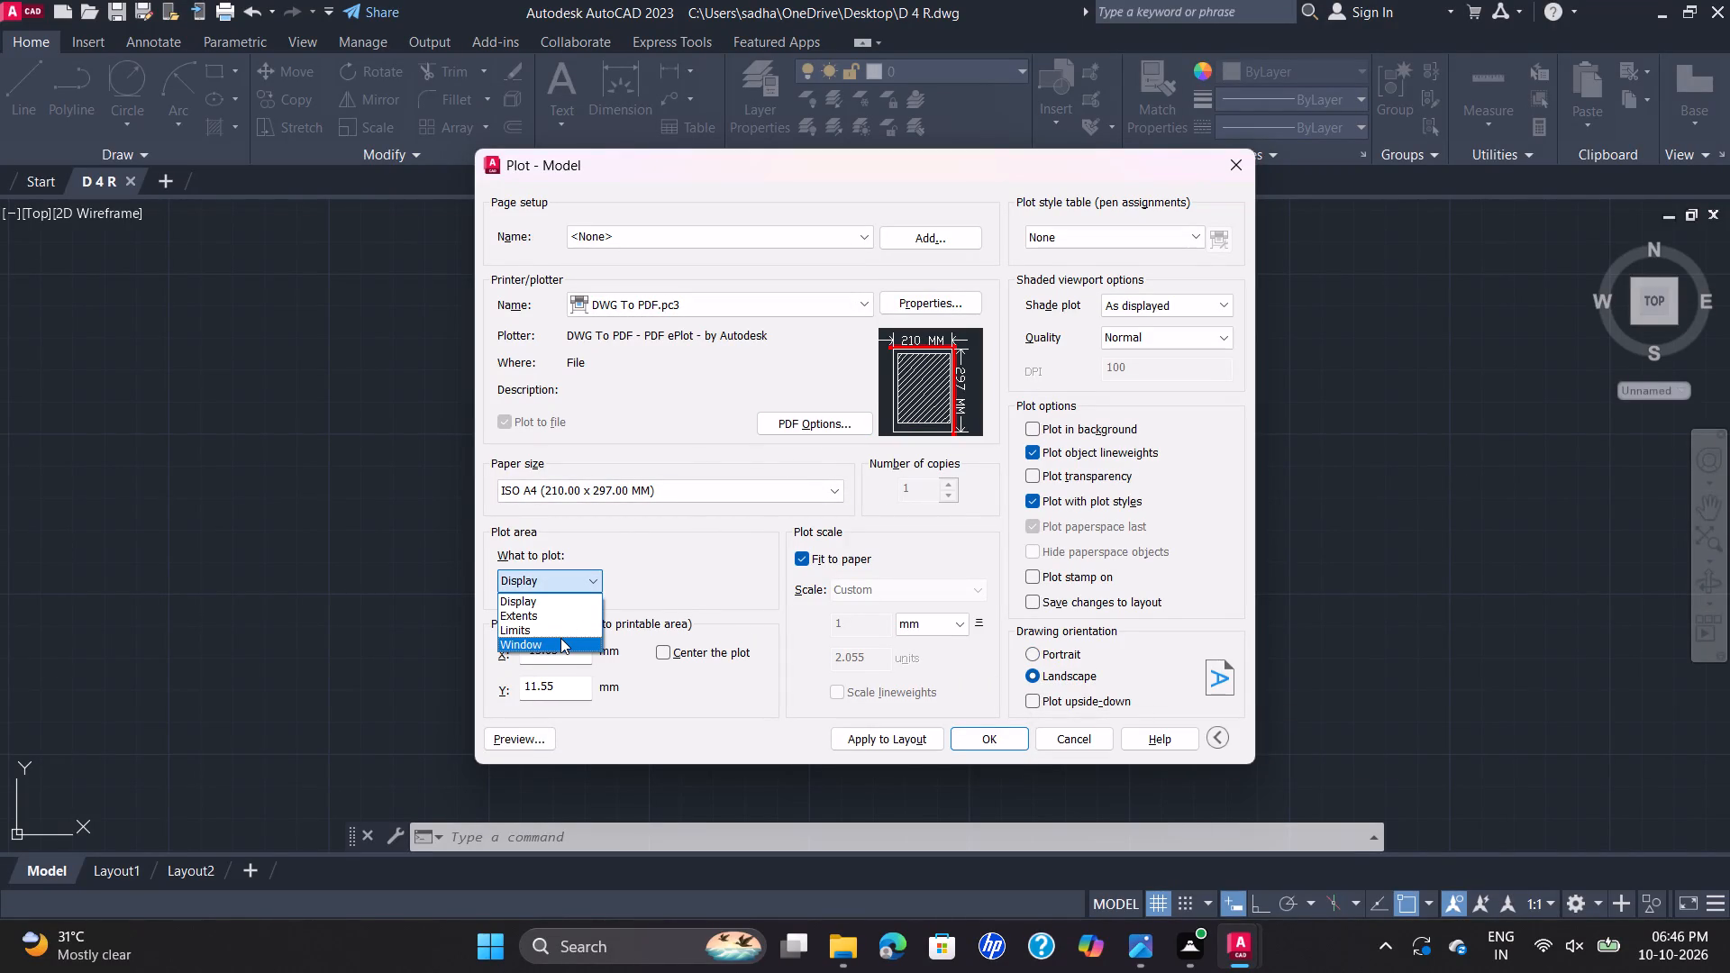
{"action": "left_click", "coordinate": [560, 638]}
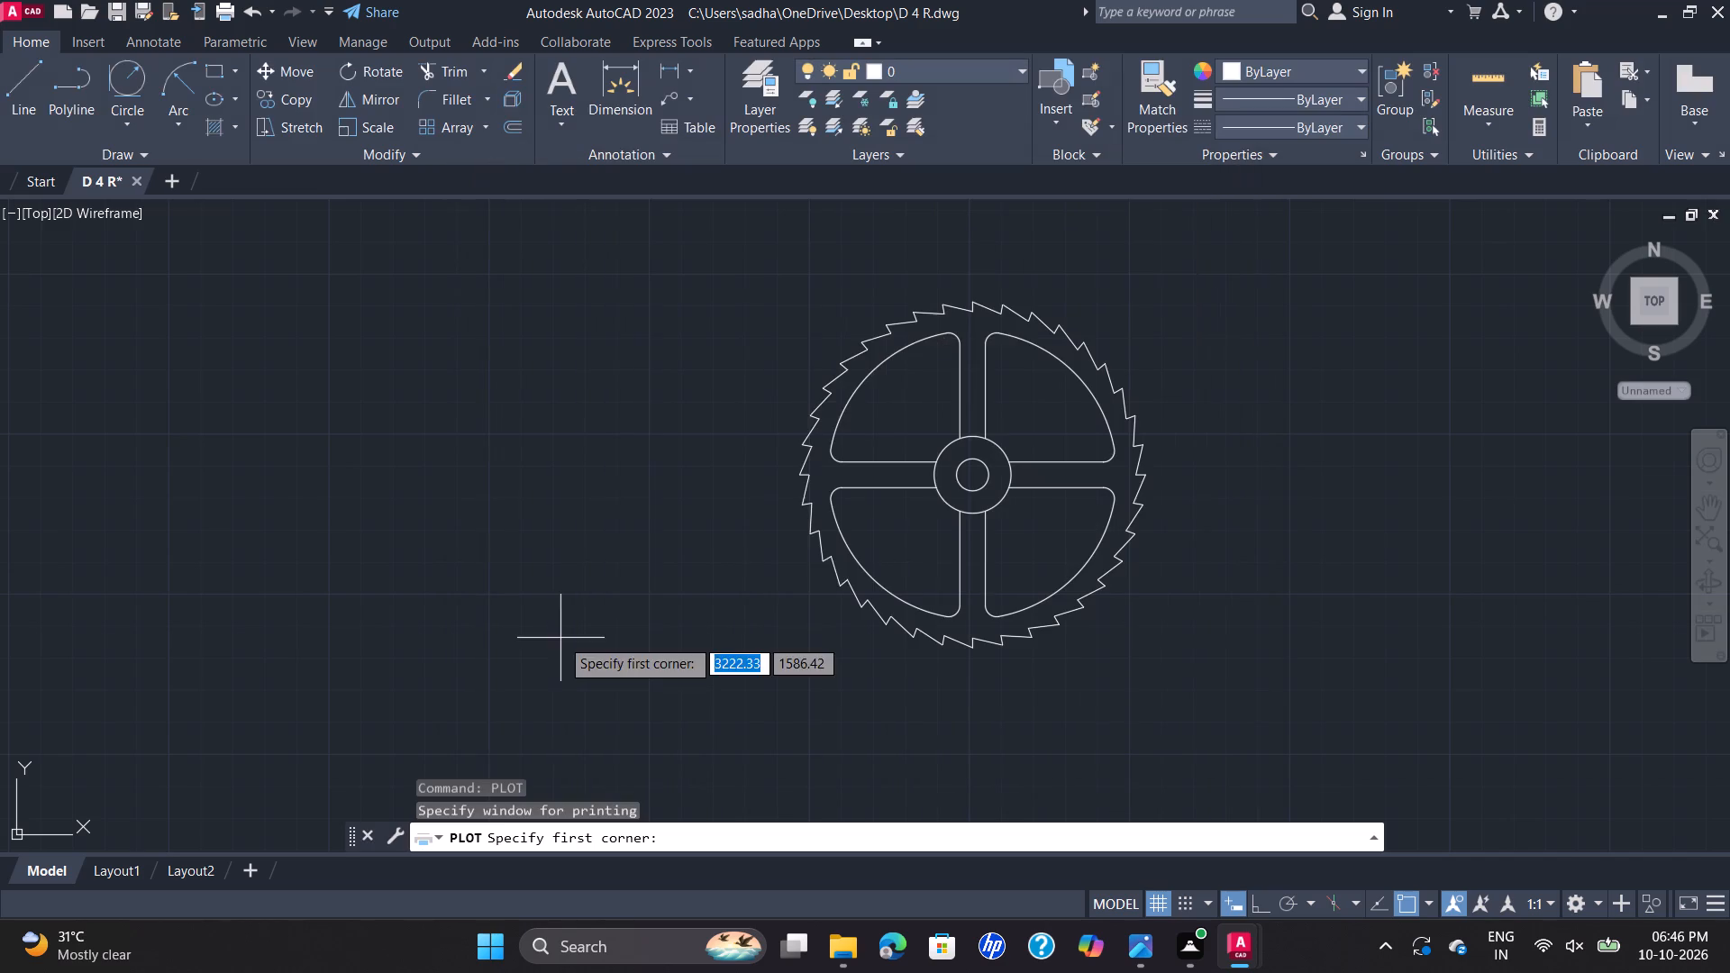
{"action": "left_click", "coordinate": [673, 248]}
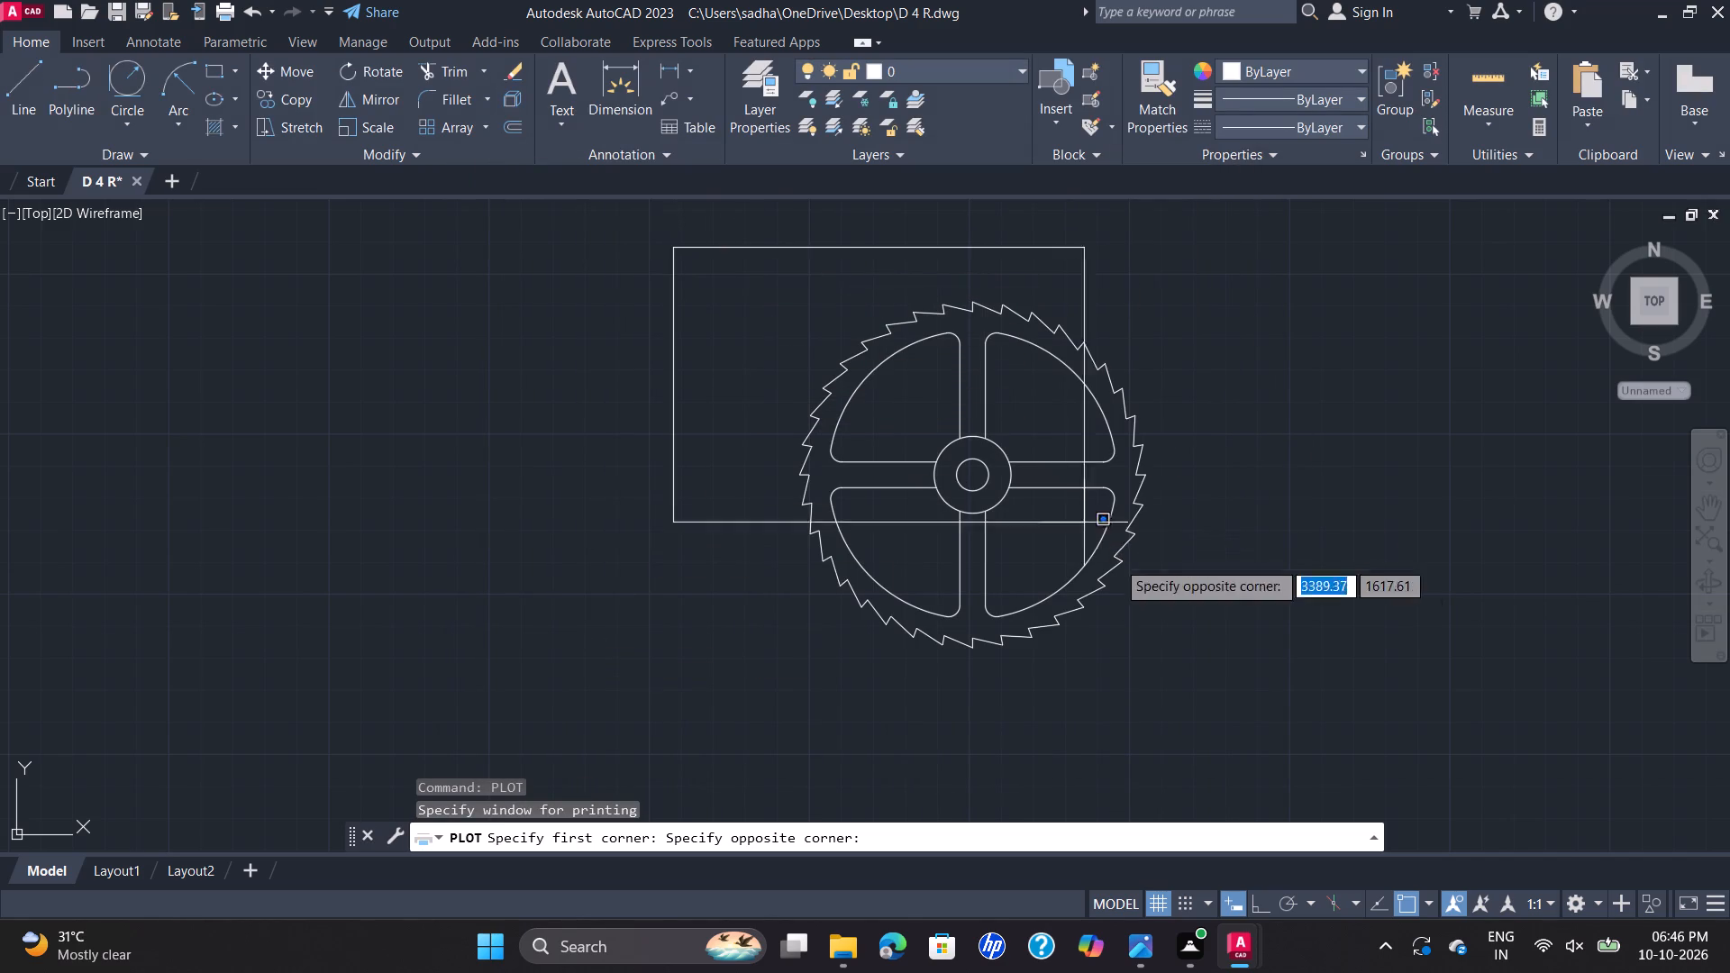
{"action": "left_click", "coordinate": [1222, 677]}
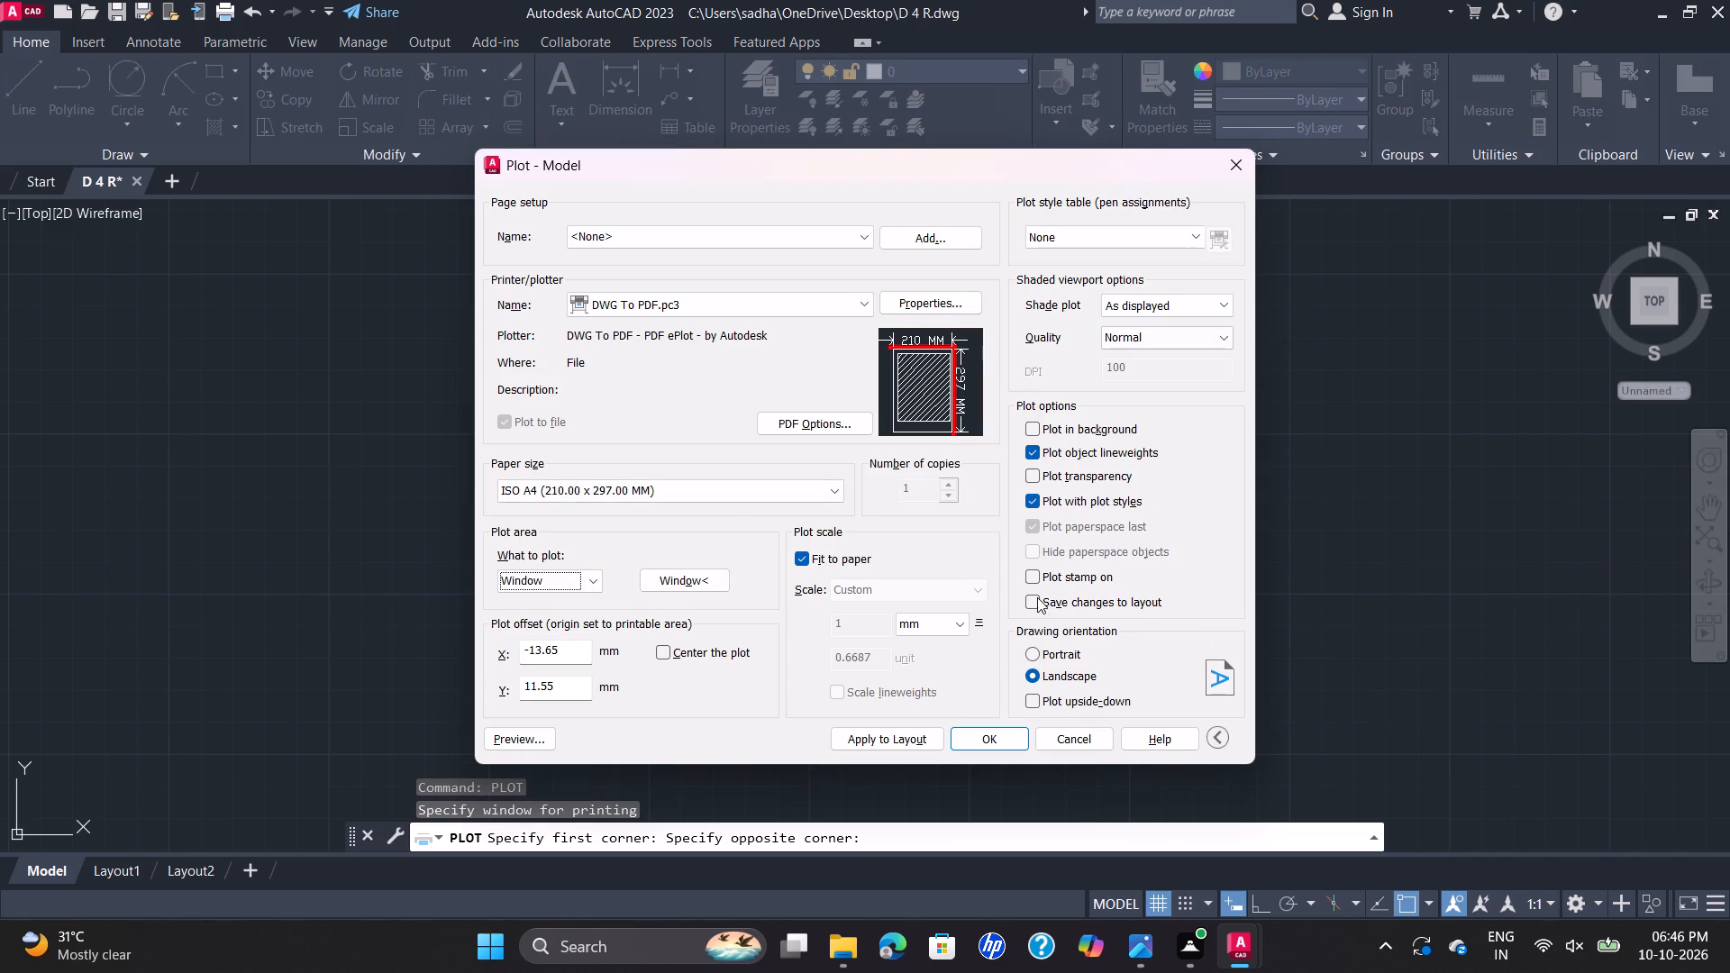
Plot the wheel to a PDF saved in the Documents folder as "D 4 R-Model.pdf".
{"action": "left_click", "coordinate": [966, 742]}
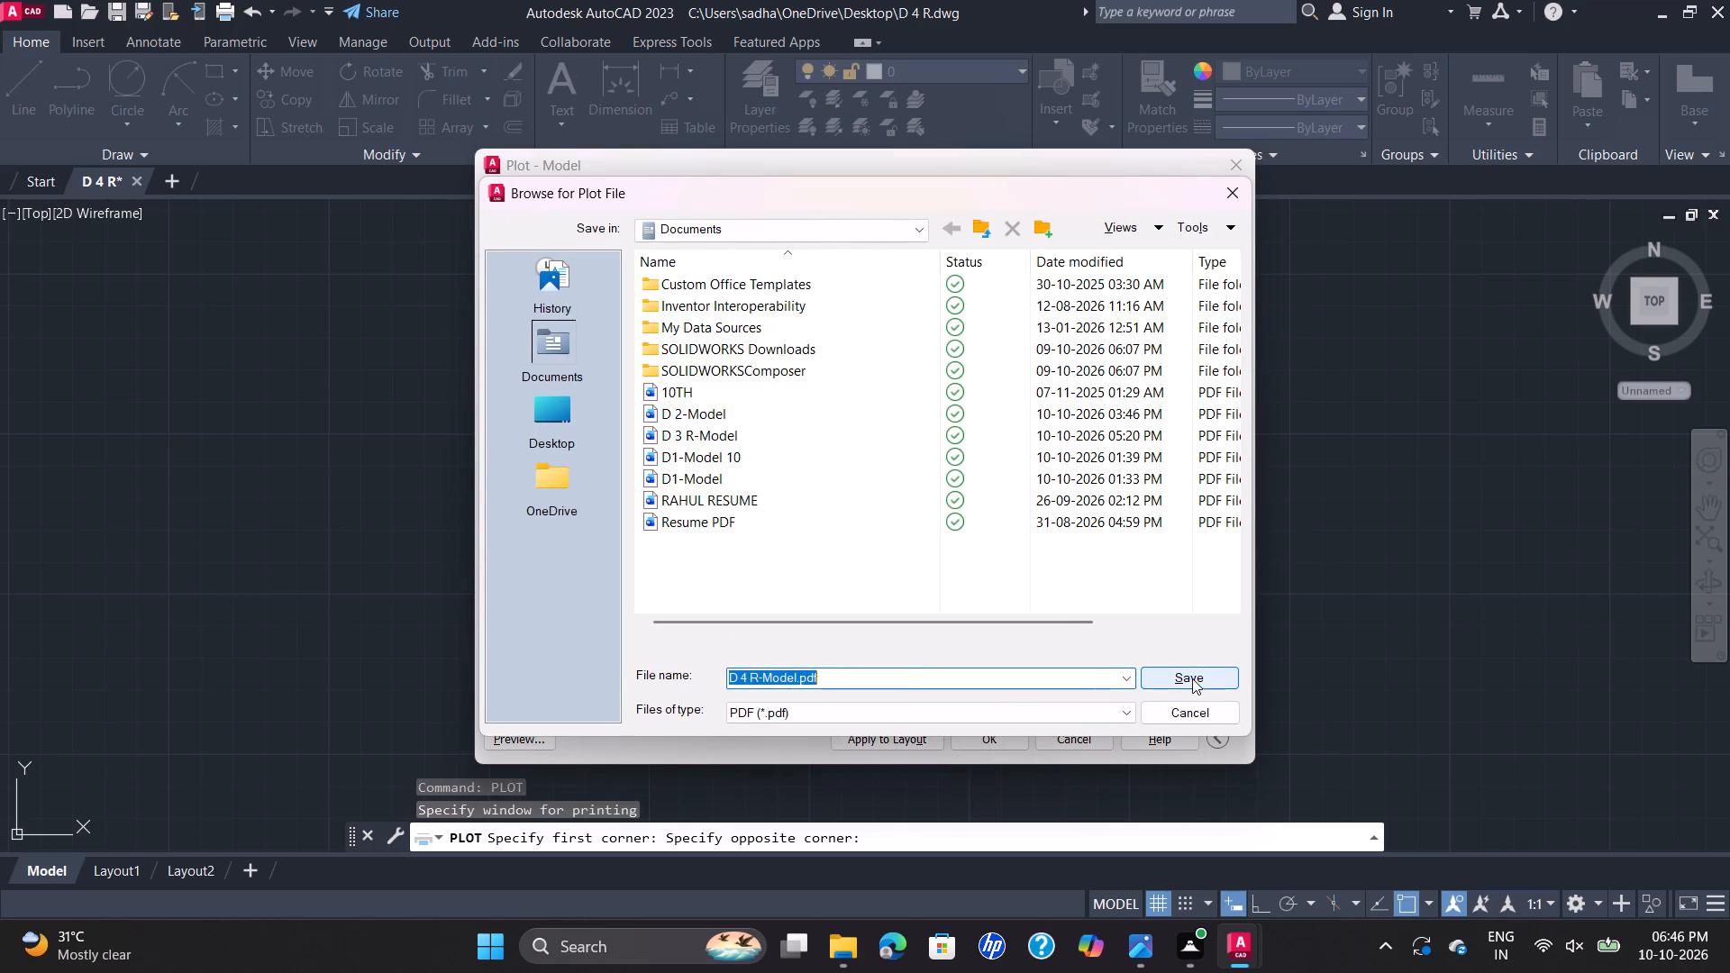
{"action": "left_click", "coordinate": [1192, 678]}
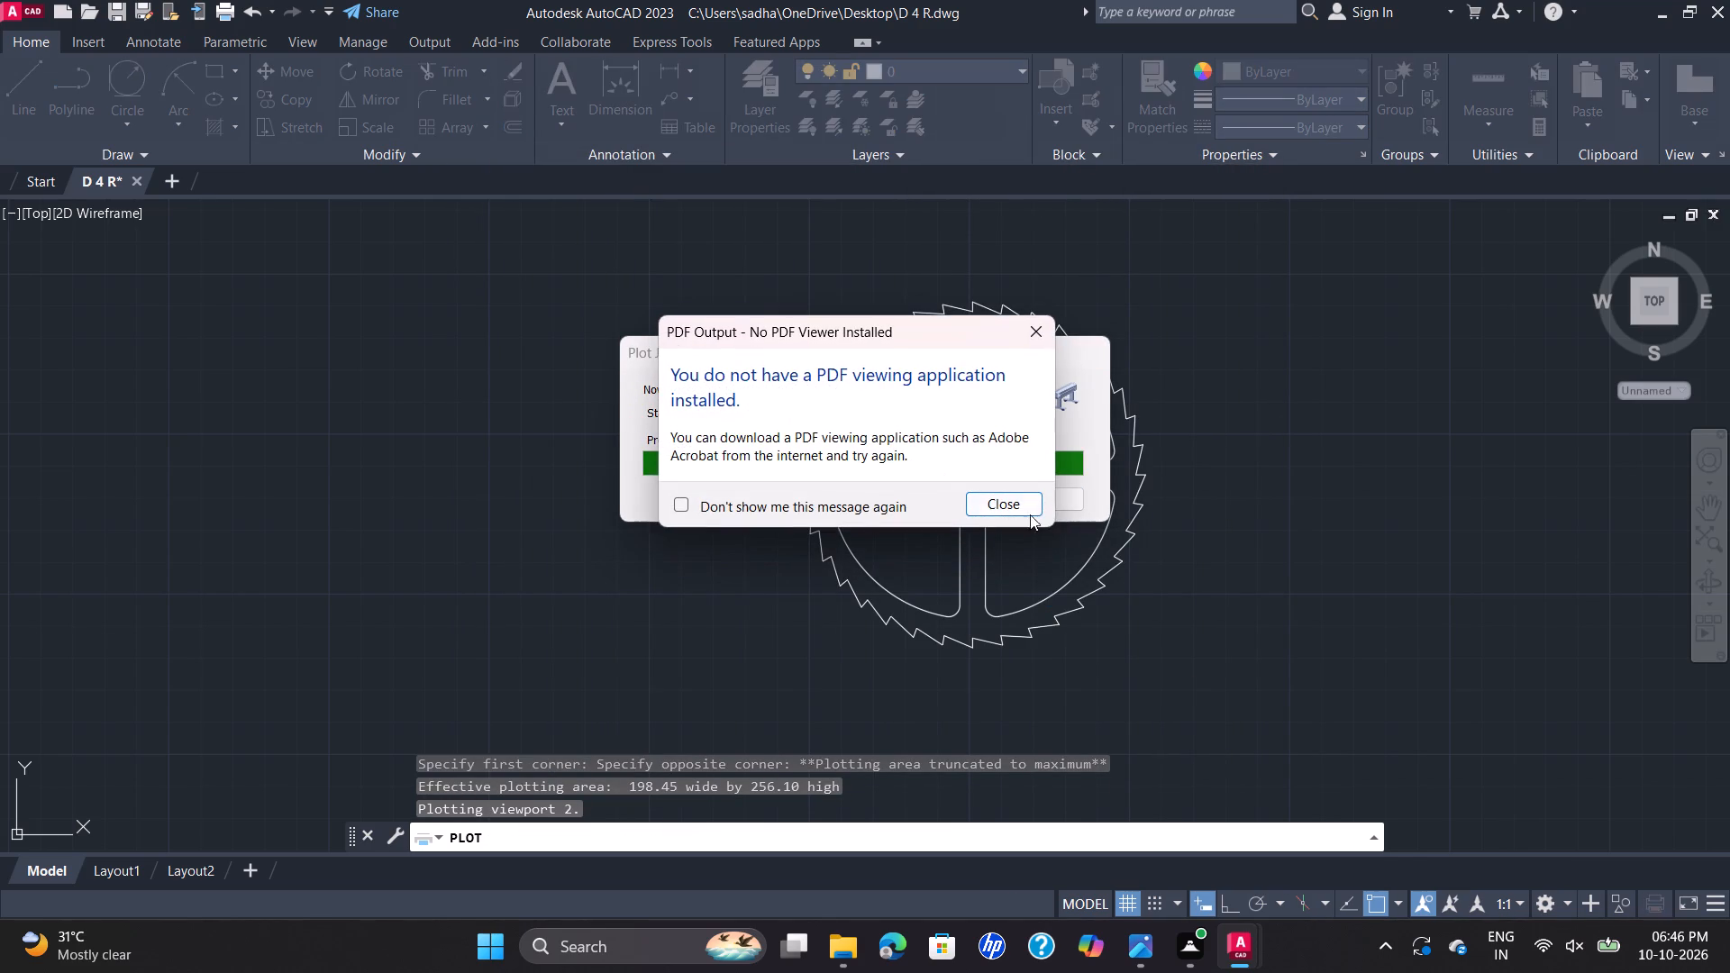
{"action": "left_click", "coordinate": [1035, 503]}
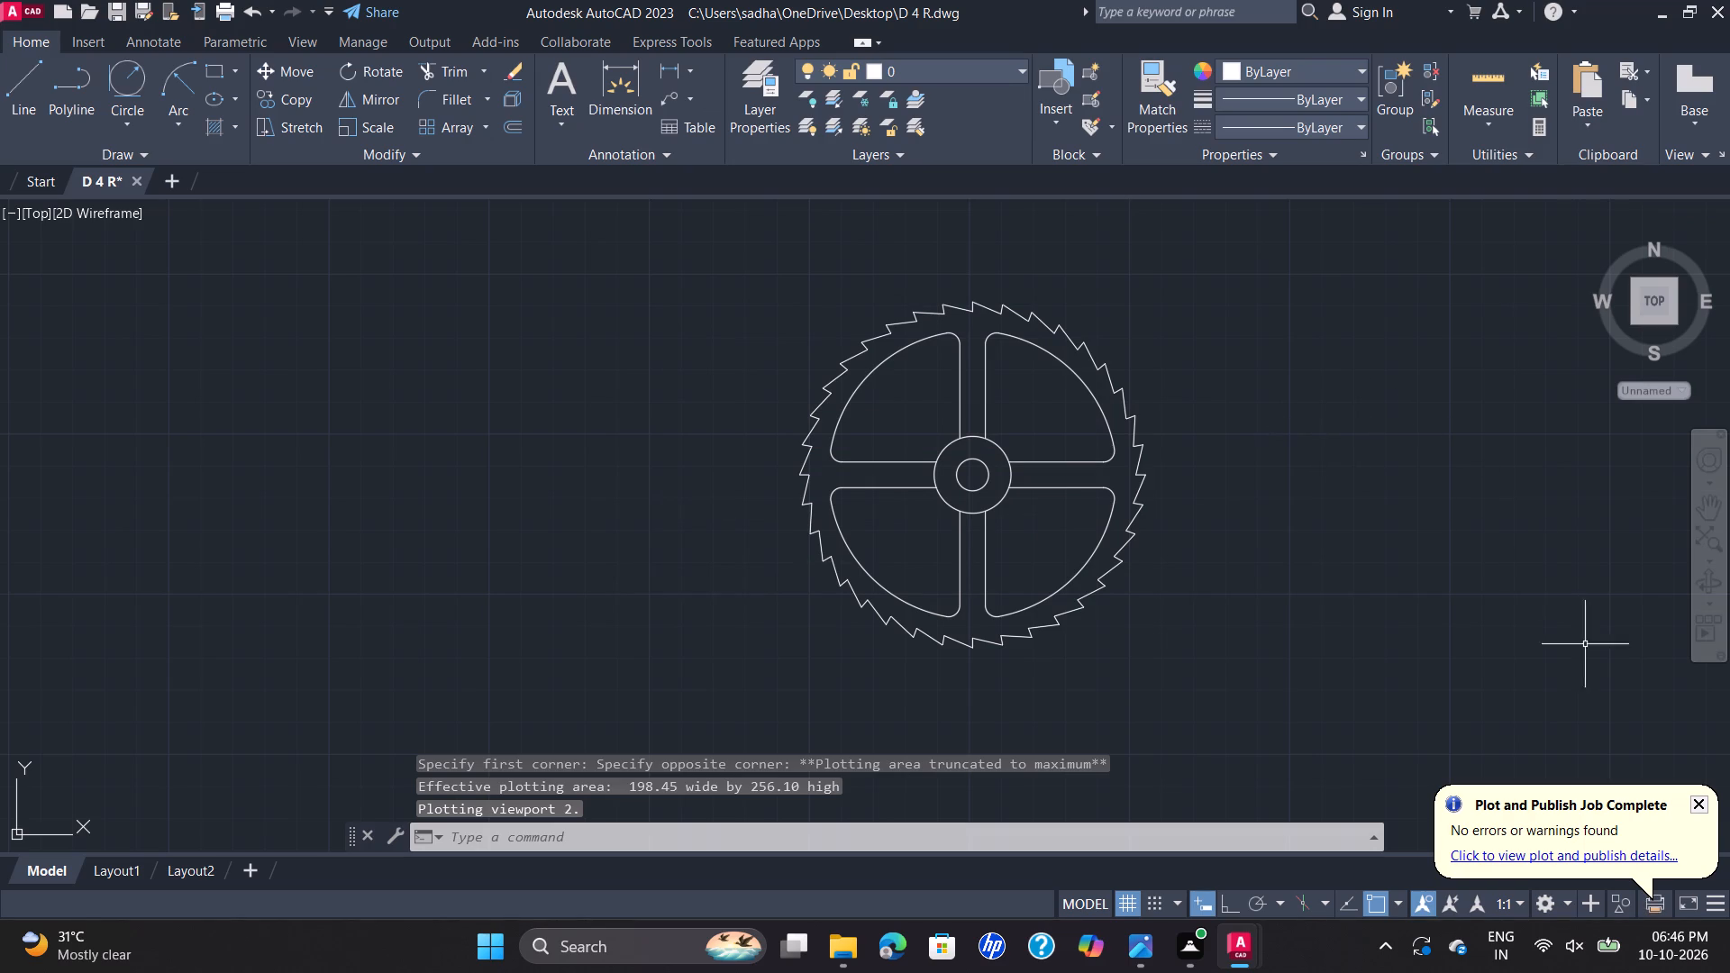